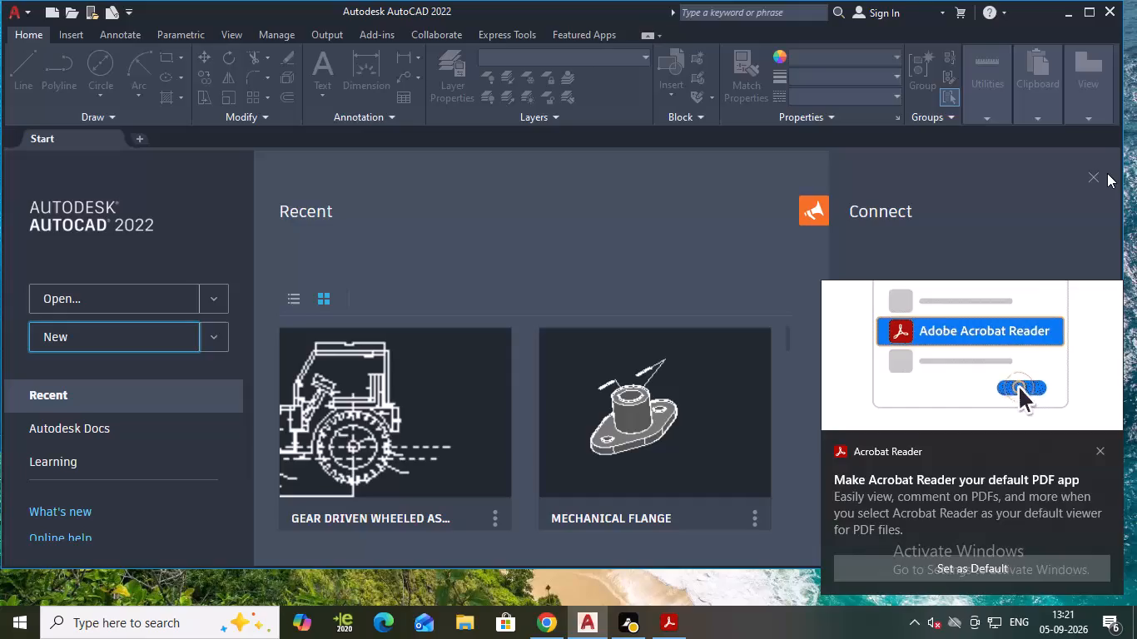
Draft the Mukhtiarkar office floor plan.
Create a new blank drawing, closing the Connect pane and dismissing the Acrobat Reader notification.
{"action": "left_click", "coordinate": [1100, 171]}
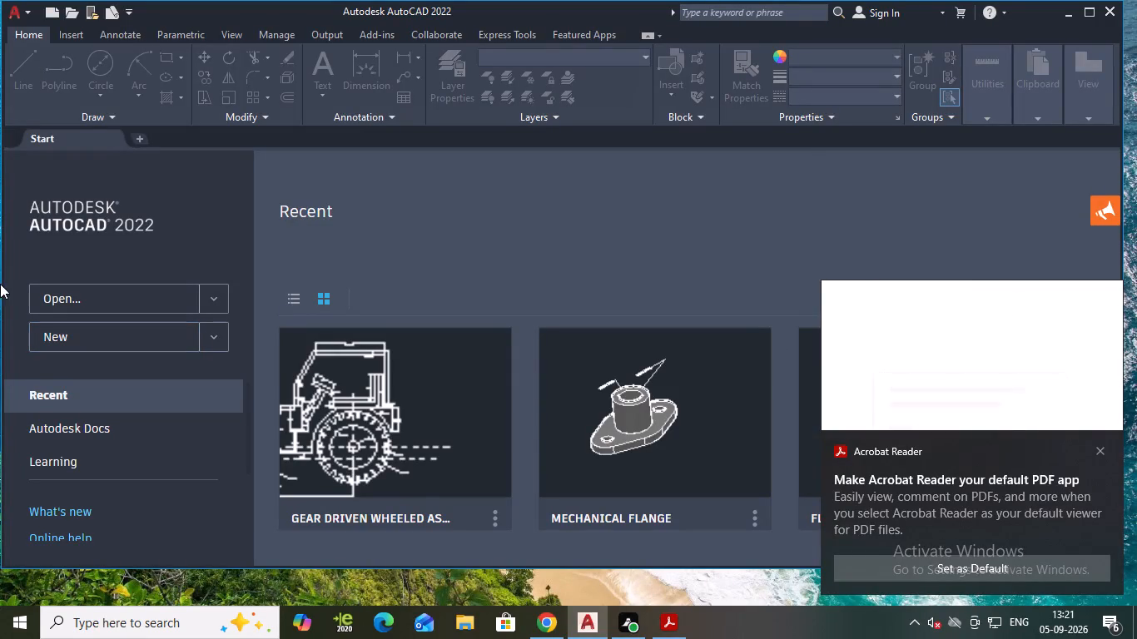
{"action": "left_click", "coordinate": [179, 332]}
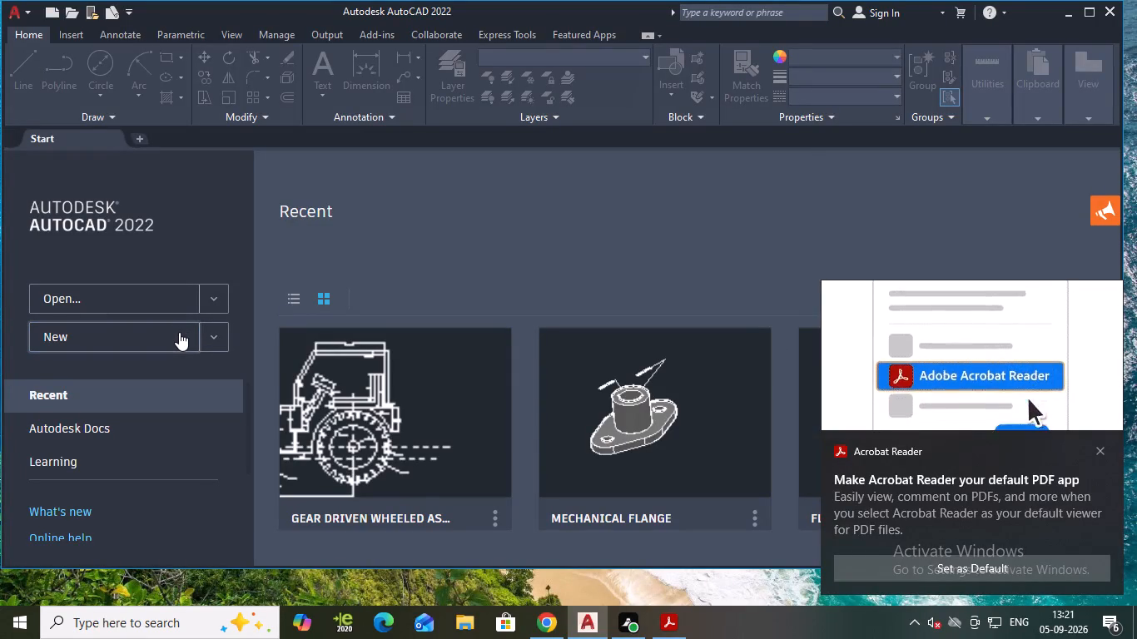
{"action": "double_click", "coordinate": [179, 332]}
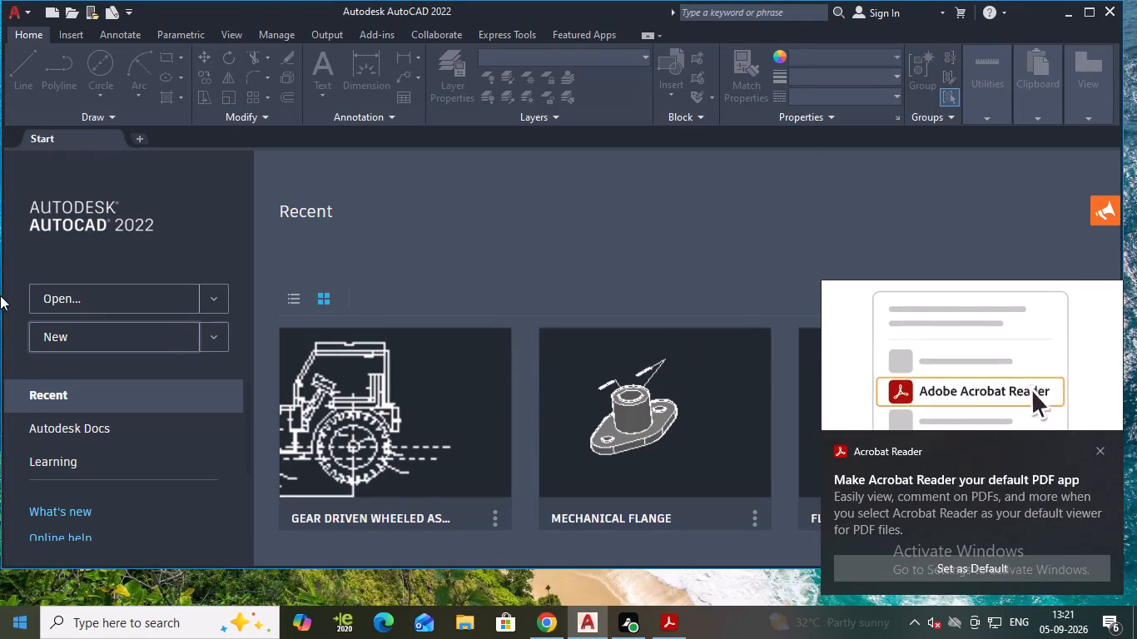
{"action": "left_click", "coordinate": [1102, 443]}
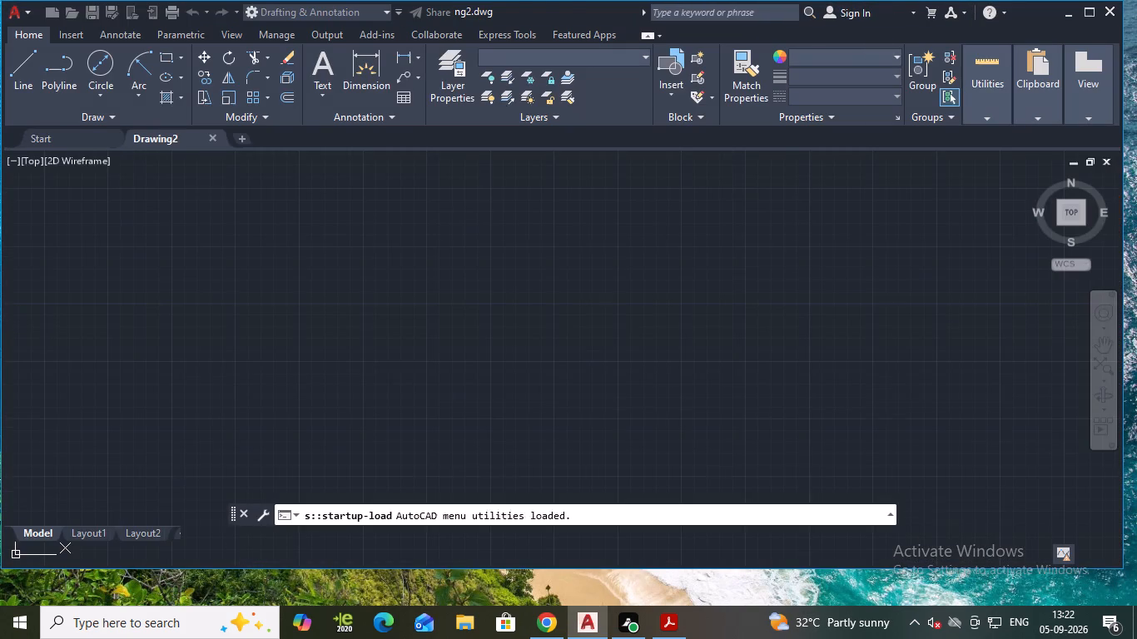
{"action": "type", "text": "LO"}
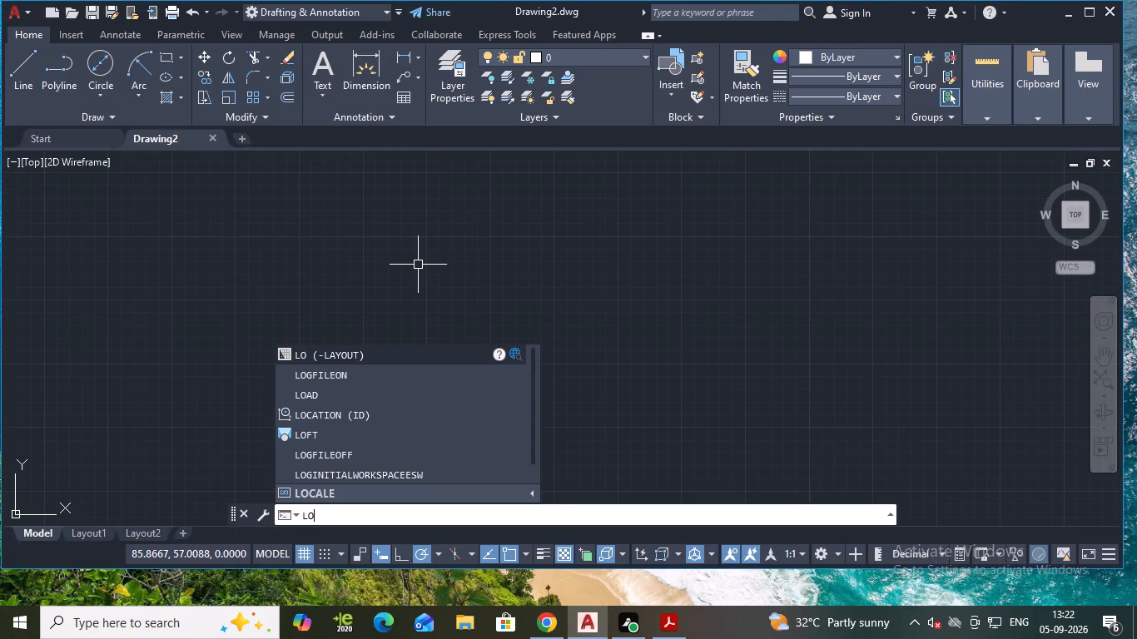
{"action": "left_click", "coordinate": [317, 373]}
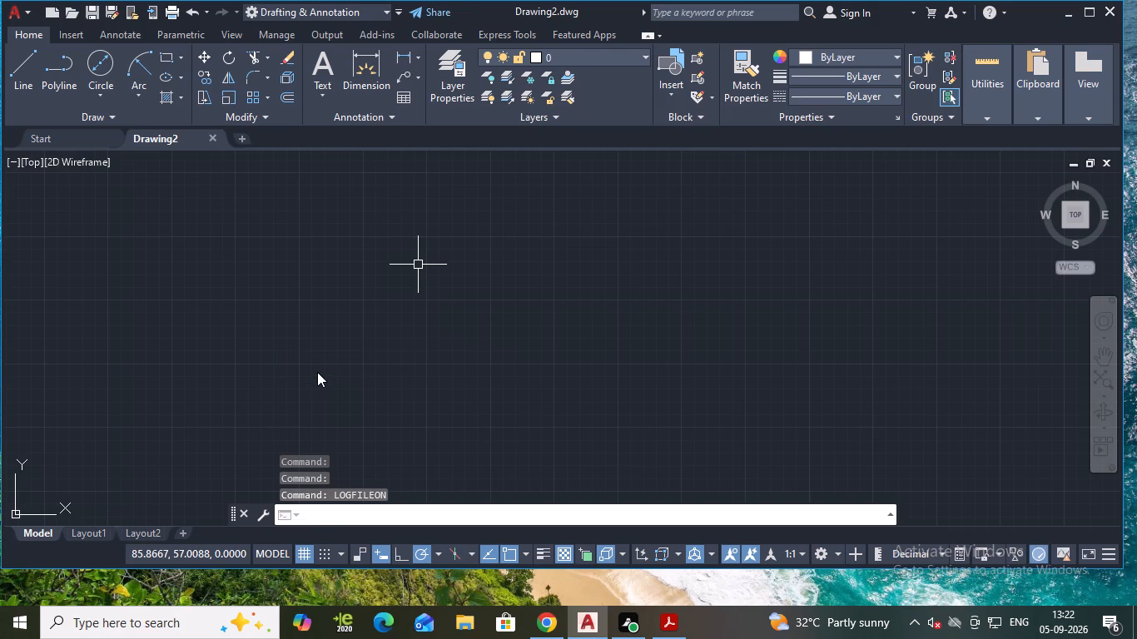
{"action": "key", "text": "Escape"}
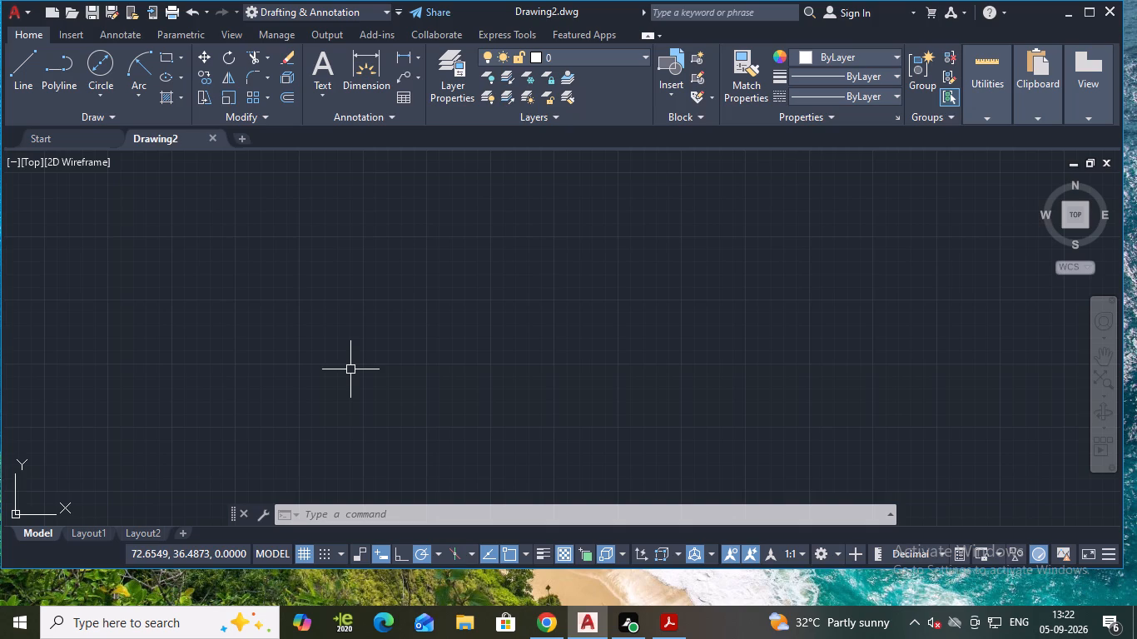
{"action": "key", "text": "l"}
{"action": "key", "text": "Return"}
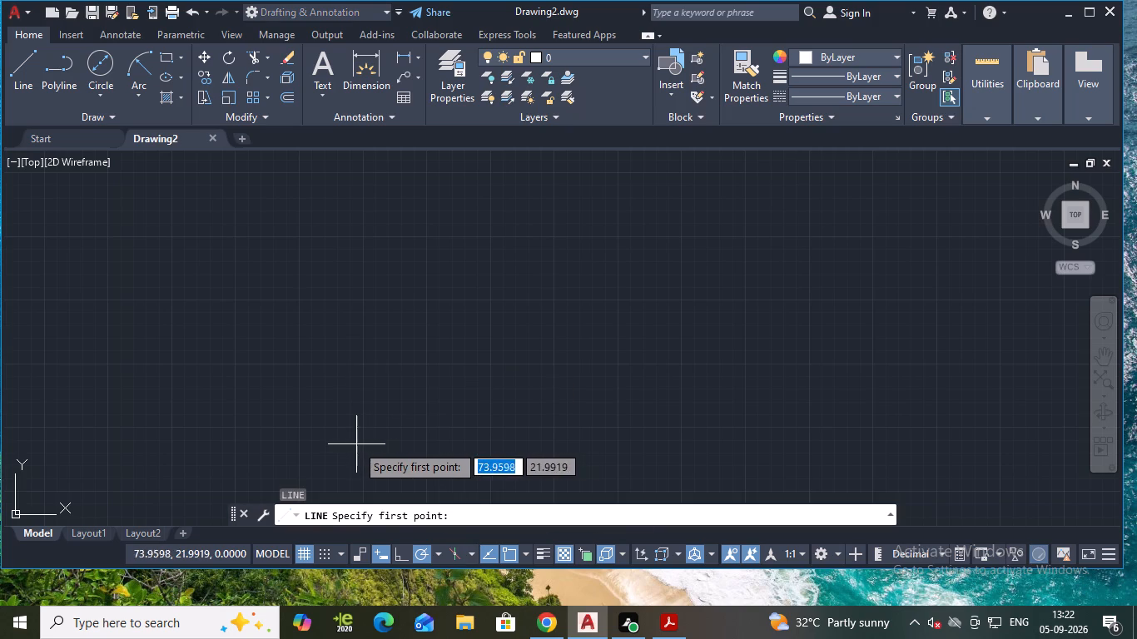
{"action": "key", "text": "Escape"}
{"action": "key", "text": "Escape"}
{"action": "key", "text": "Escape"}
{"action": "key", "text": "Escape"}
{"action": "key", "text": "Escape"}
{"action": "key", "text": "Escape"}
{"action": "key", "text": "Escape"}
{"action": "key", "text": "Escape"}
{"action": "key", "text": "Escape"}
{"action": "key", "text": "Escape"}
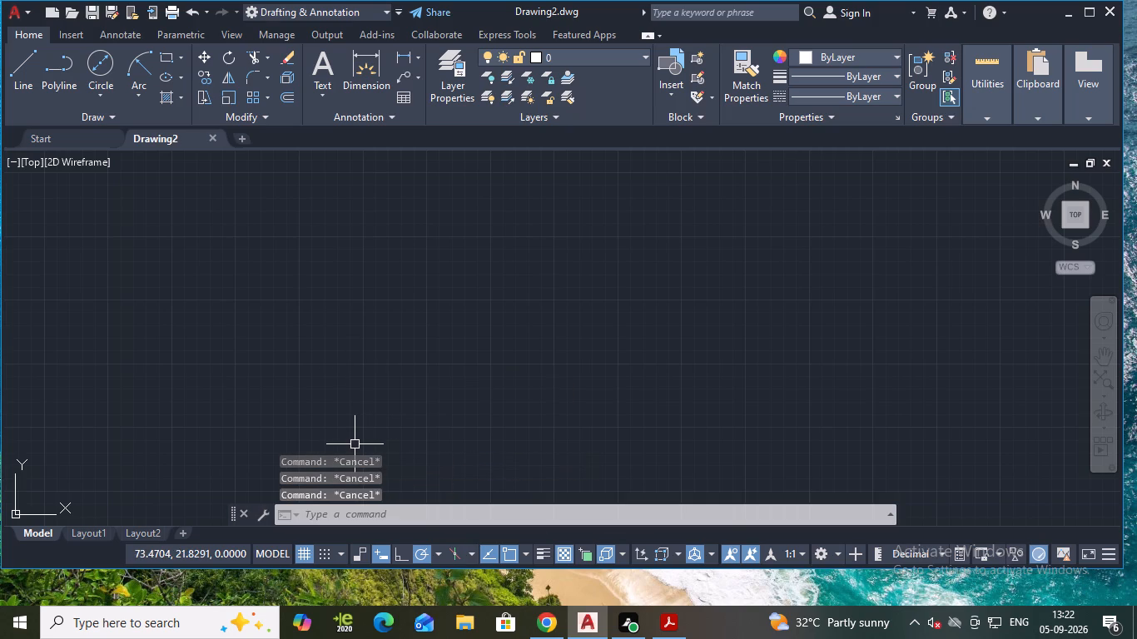
Set the drawing's length units to Engineering with a precision of 0'-0".
{"action": "type", "text": "UN"}
{"action": "key", "text": "Return"}
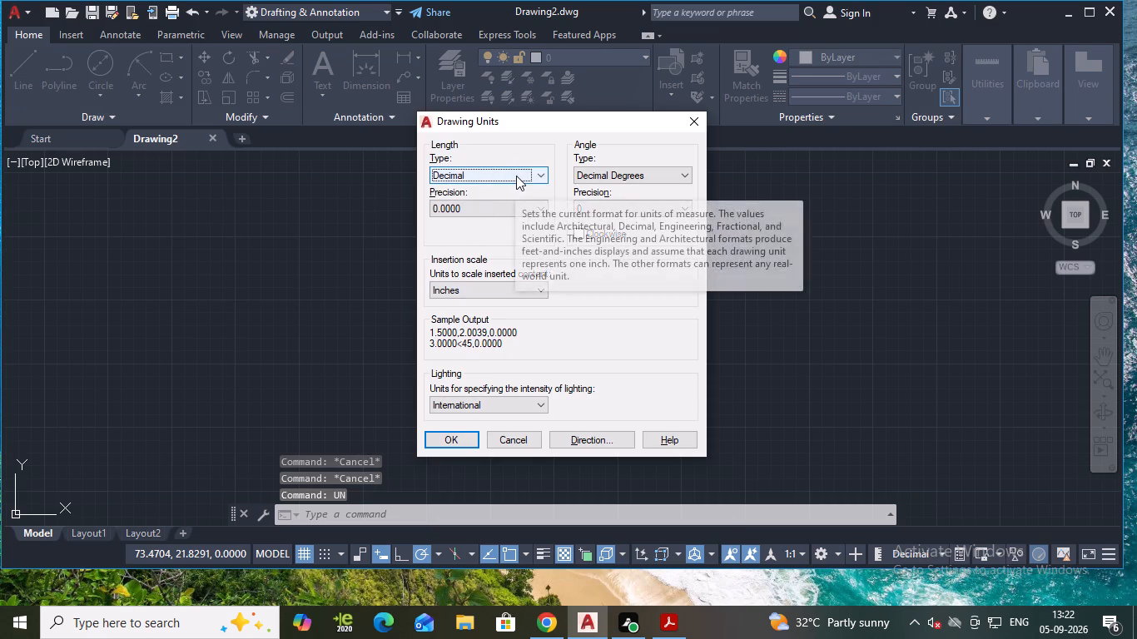
{"action": "left_click", "coordinate": [516, 176]}
{"action": "left_click", "coordinate": [484, 212]}
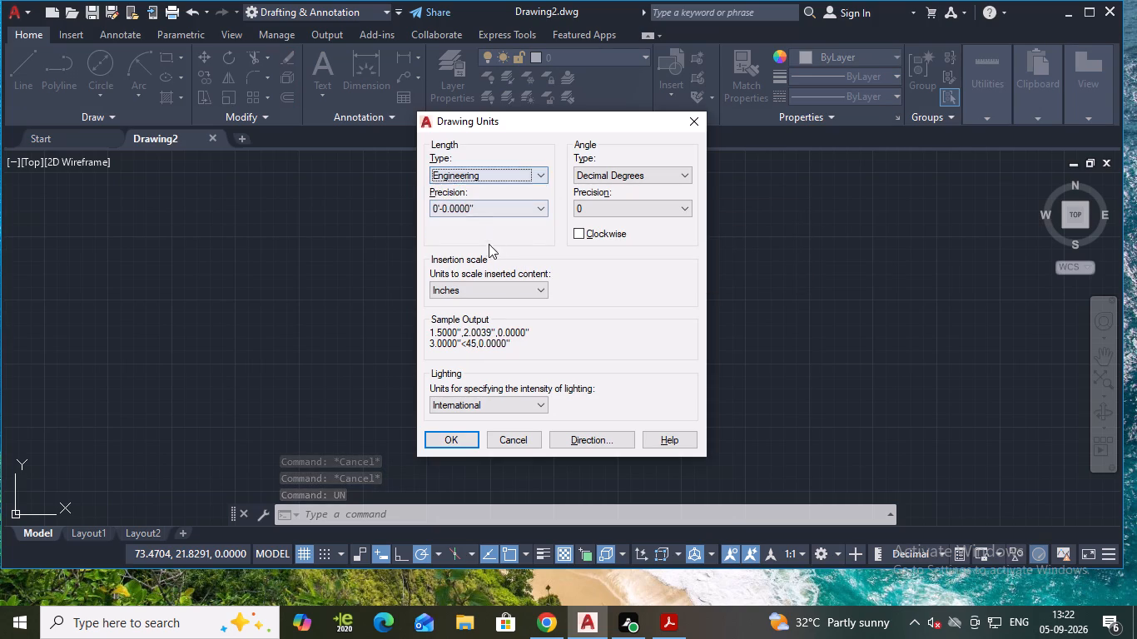
{"action": "left_click", "coordinate": [506, 214]}
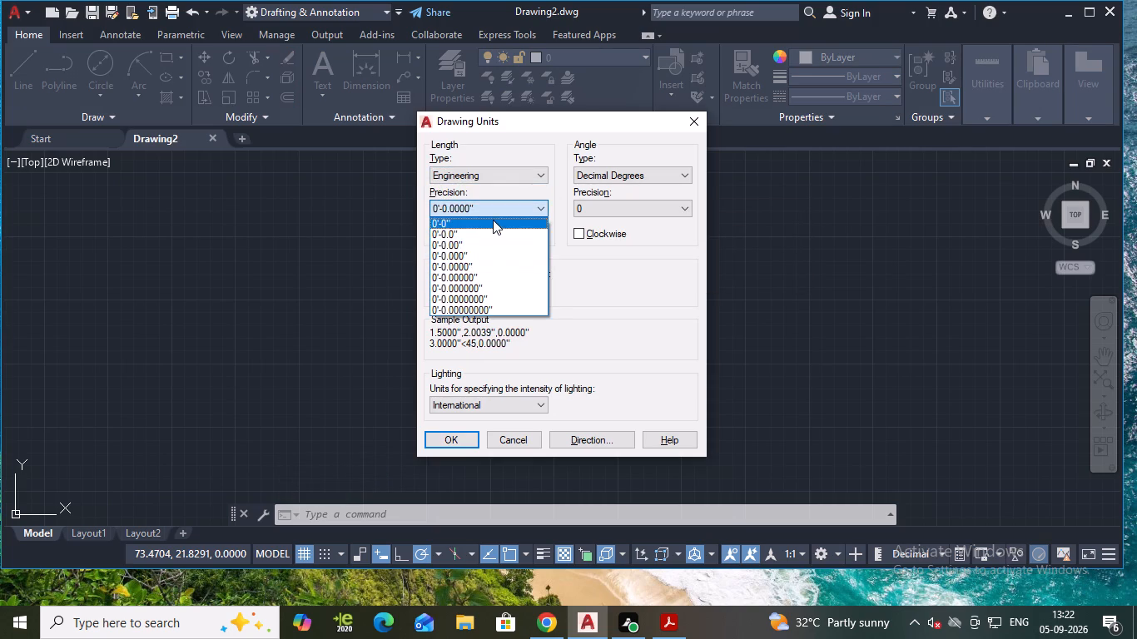
{"action": "left_click", "coordinate": [492, 219]}
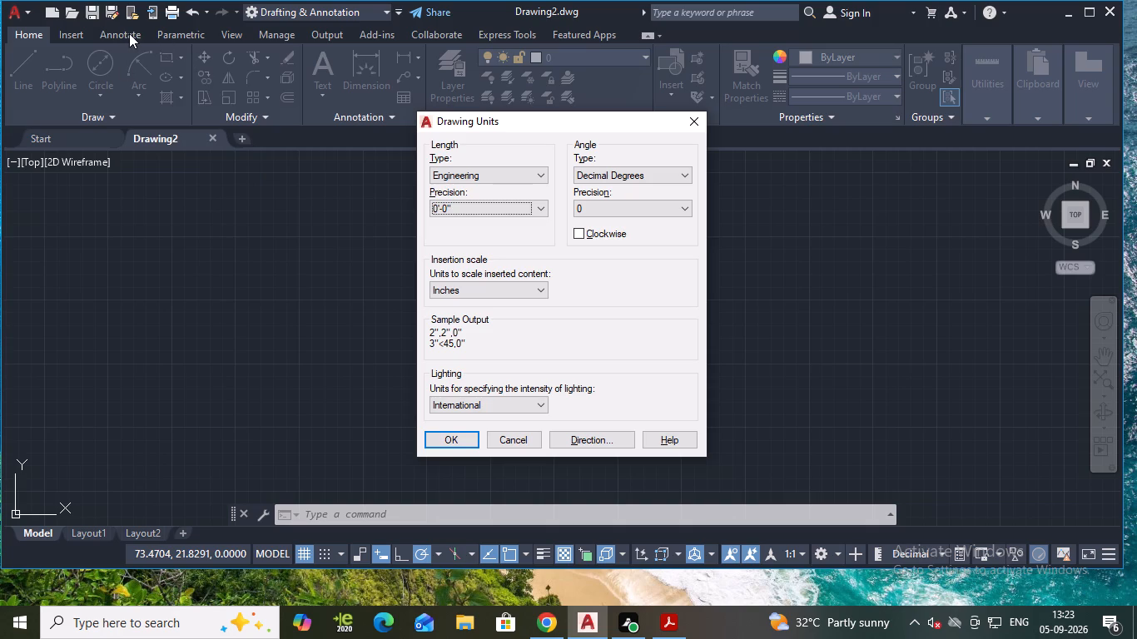
{"action": "left_click", "coordinate": [464, 441]}
Modify the Standard dimension style's primary units to Engineering format with 0'-0" precision, and make the style current.
{"action": "type", "text": "DIMST"}
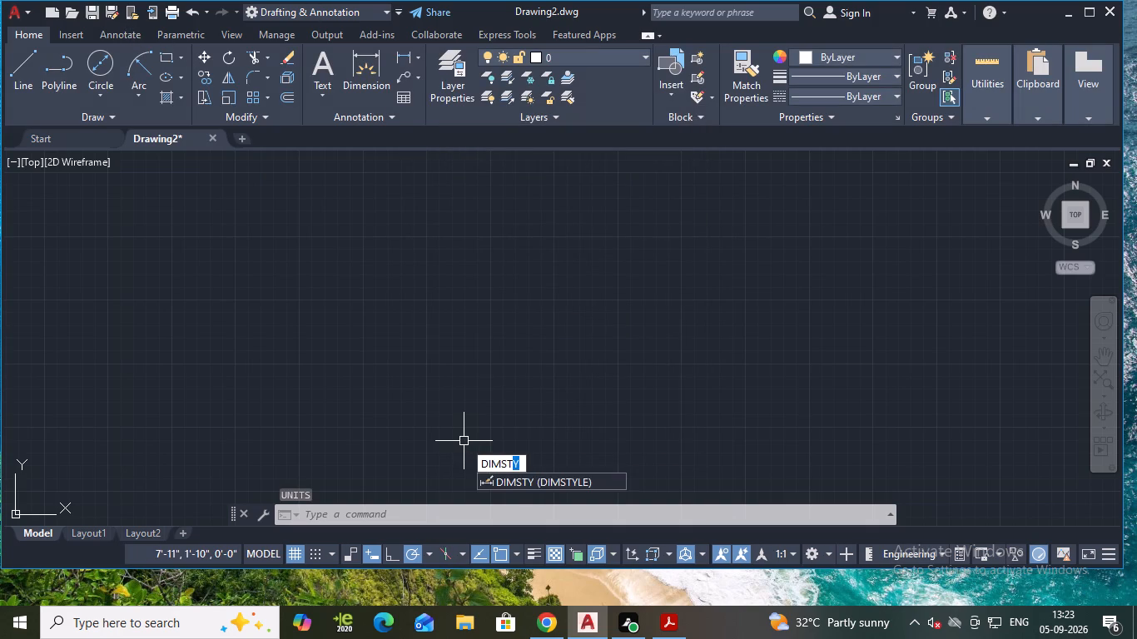
{"action": "key", "text": "Return"}
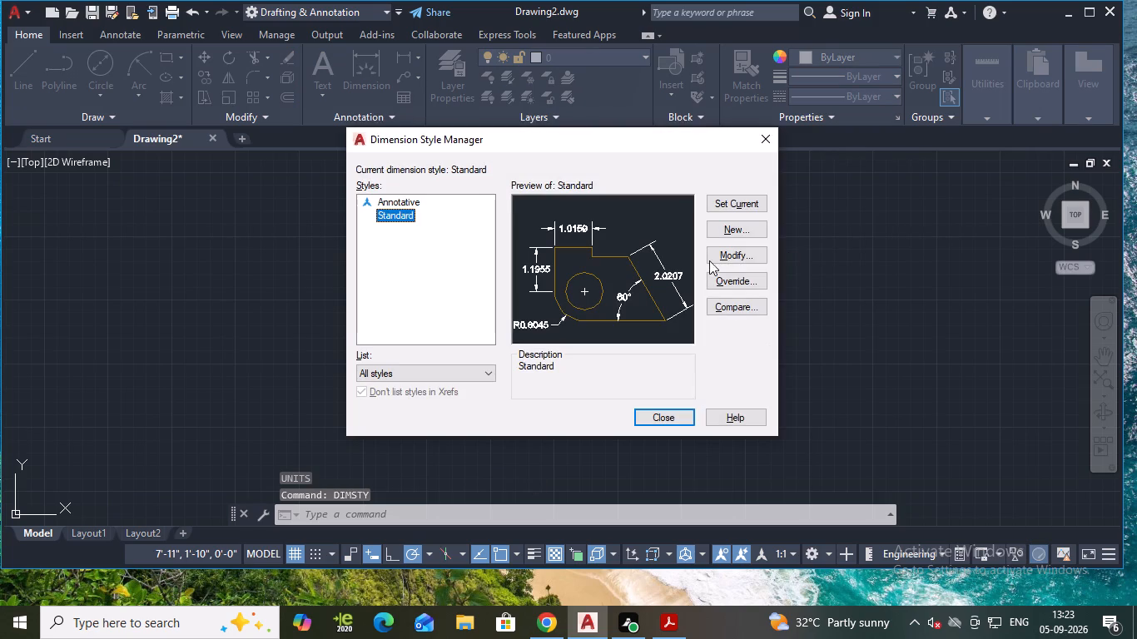
{"action": "left_click", "coordinate": [742, 259]}
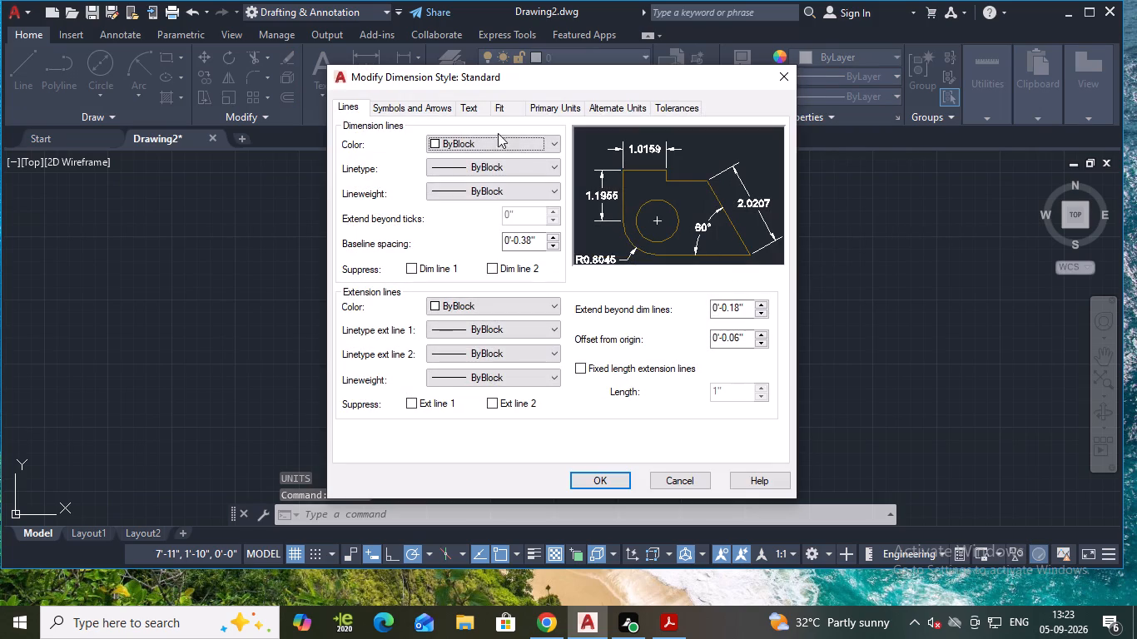
{"action": "left_click", "coordinate": [560, 102]}
{"action": "left_click", "coordinate": [545, 143]}
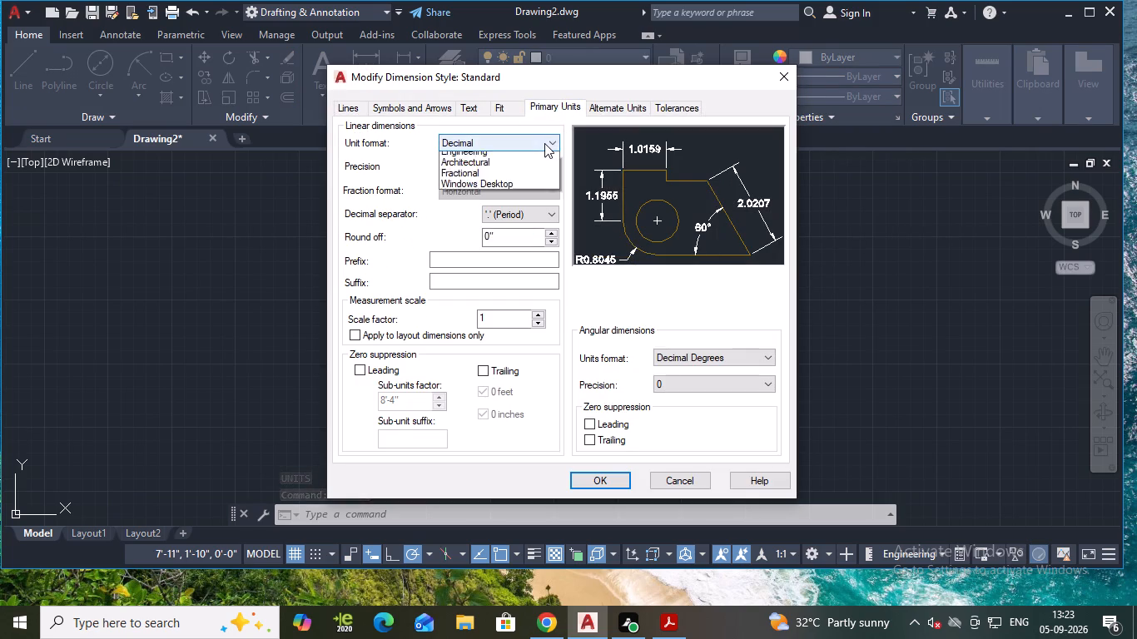
{"action": "left_click", "coordinate": [546, 176]}
{"action": "left_click", "coordinate": [546, 176]}
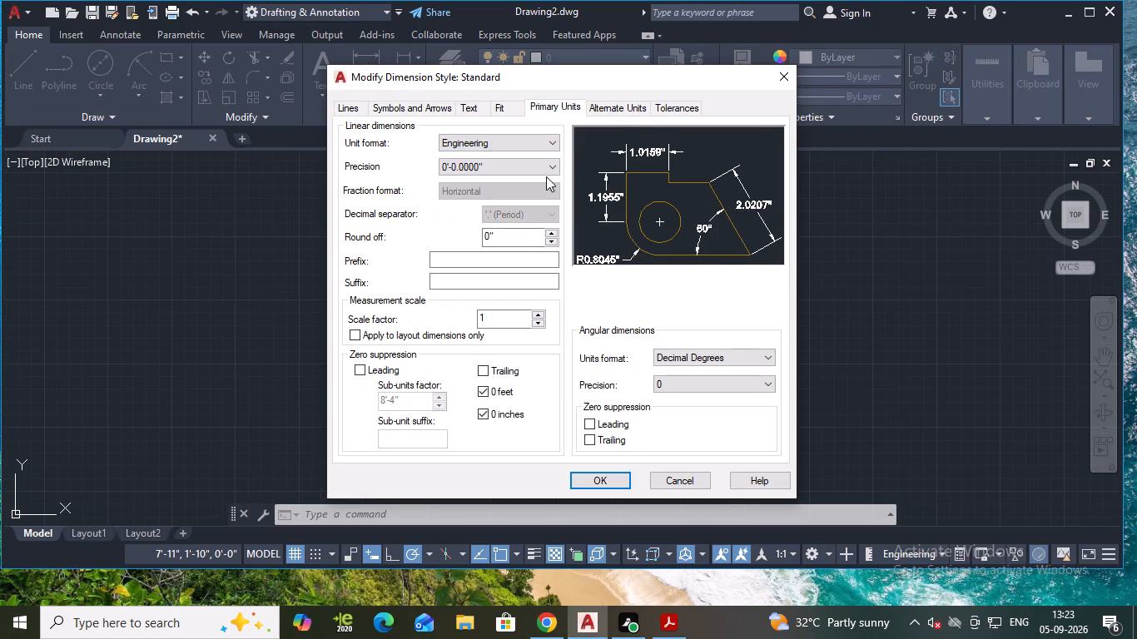
{"action": "left_click", "coordinate": [544, 167]}
{"action": "left_click", "coordinate": [514, 176]}
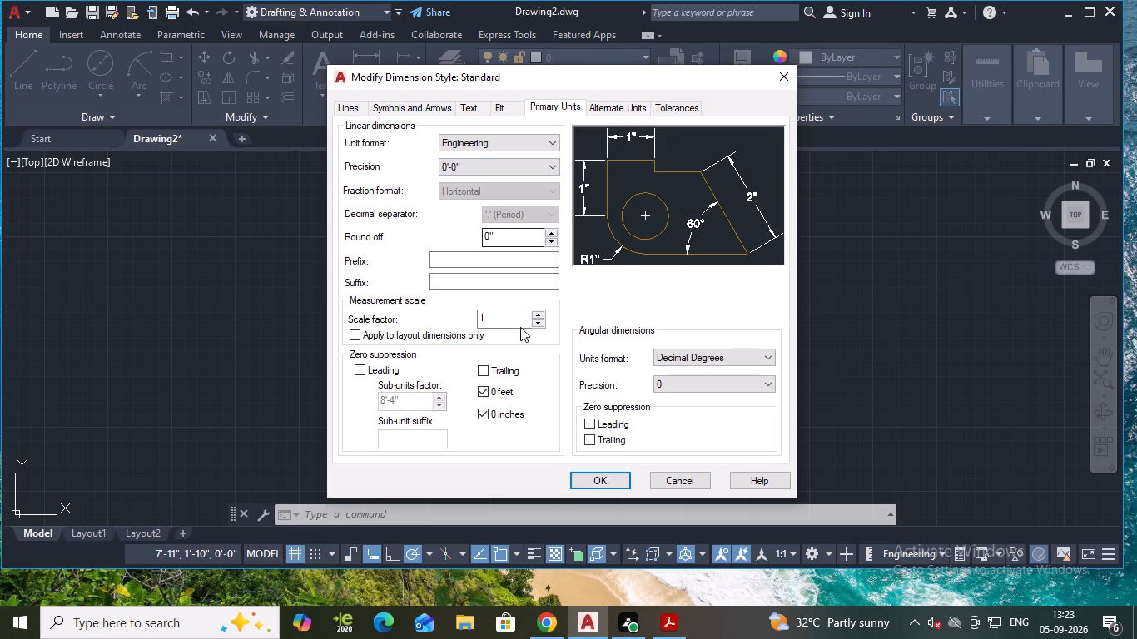
{"action": "left_click", "coordinate": [575, 478]}
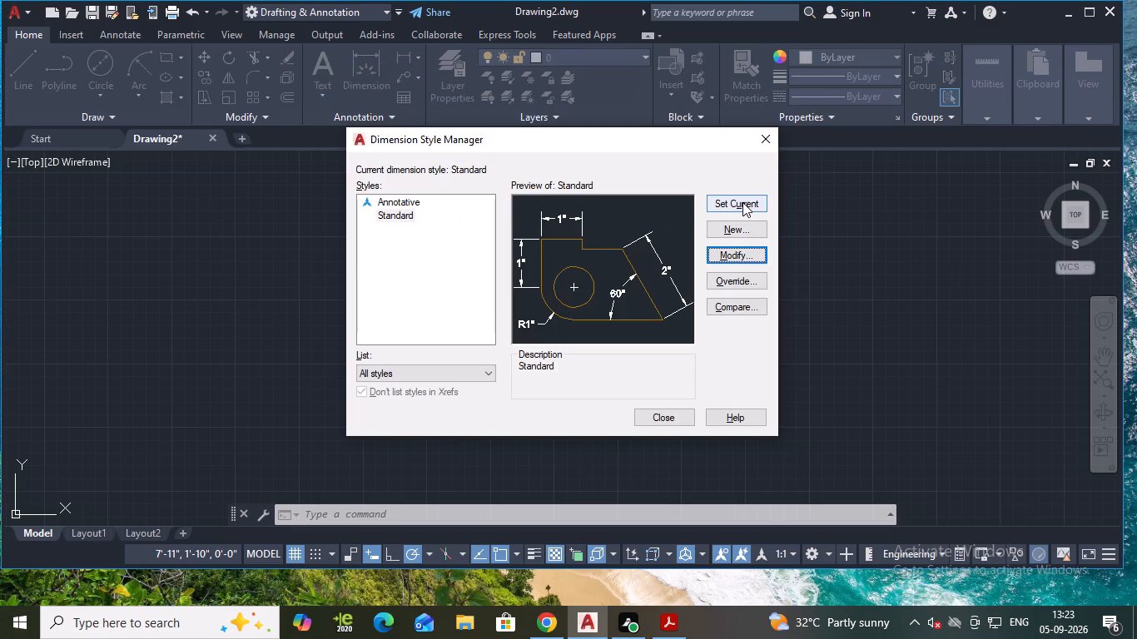
{"action": "left_click", "coordinate": [742, 202]}
{"action": "left_click", "coordinate": [673, 415]}
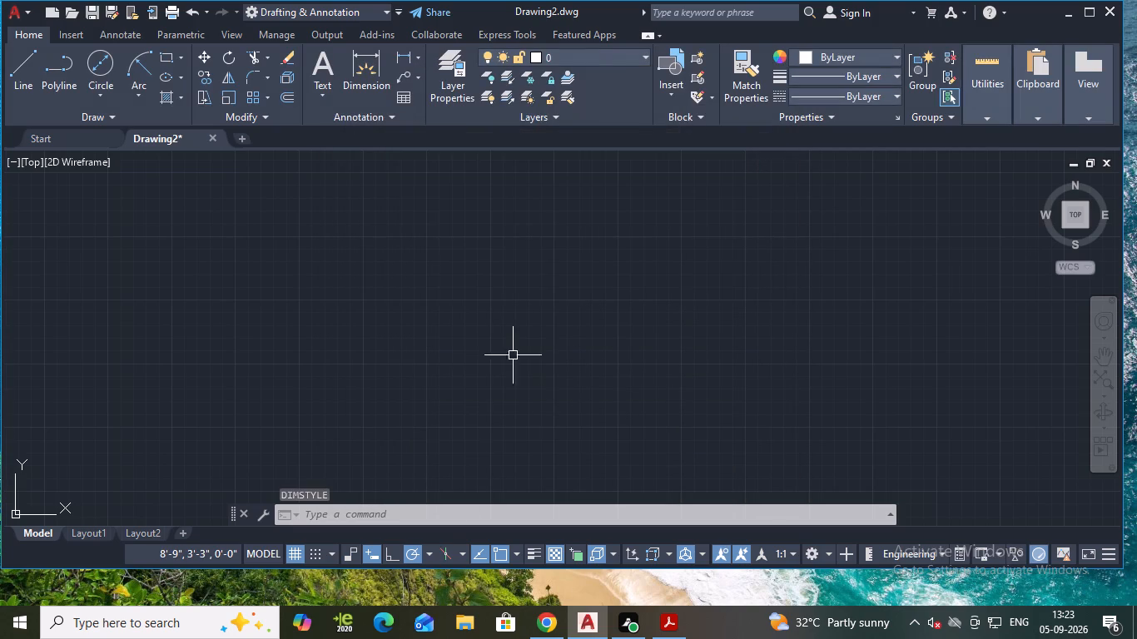
Draw a vertical line 63'6" long upward from a free point near the origin, with Ortho on.
{"action": "key", "text": "l"}
{"action": "key", "text": "Return"}
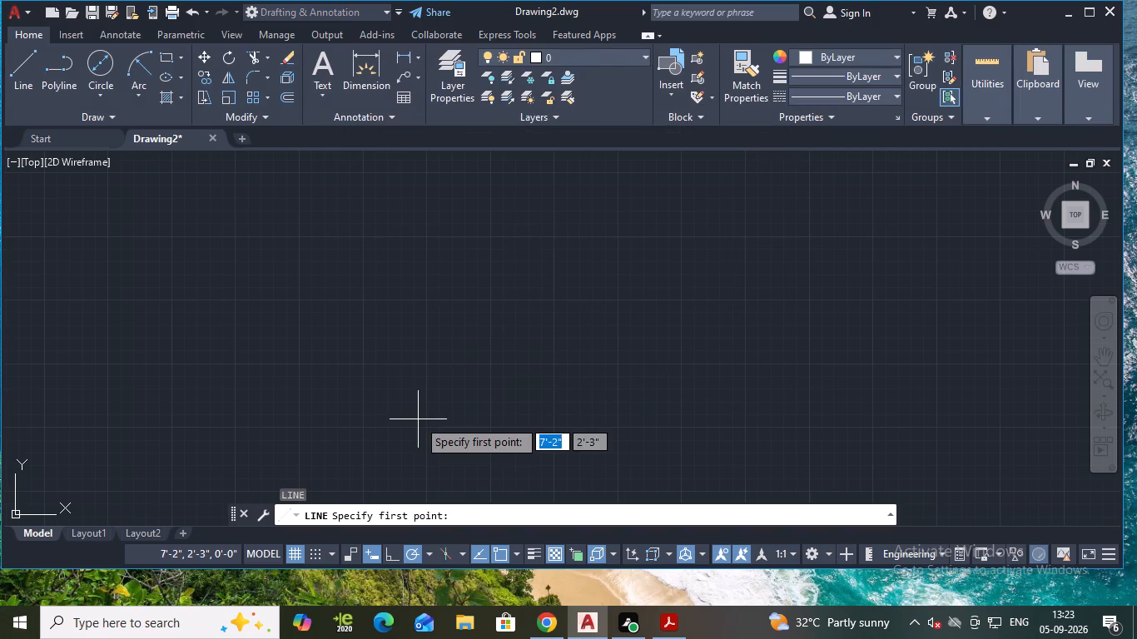
{"action": "left_click", "coordinate": [414, 443]}
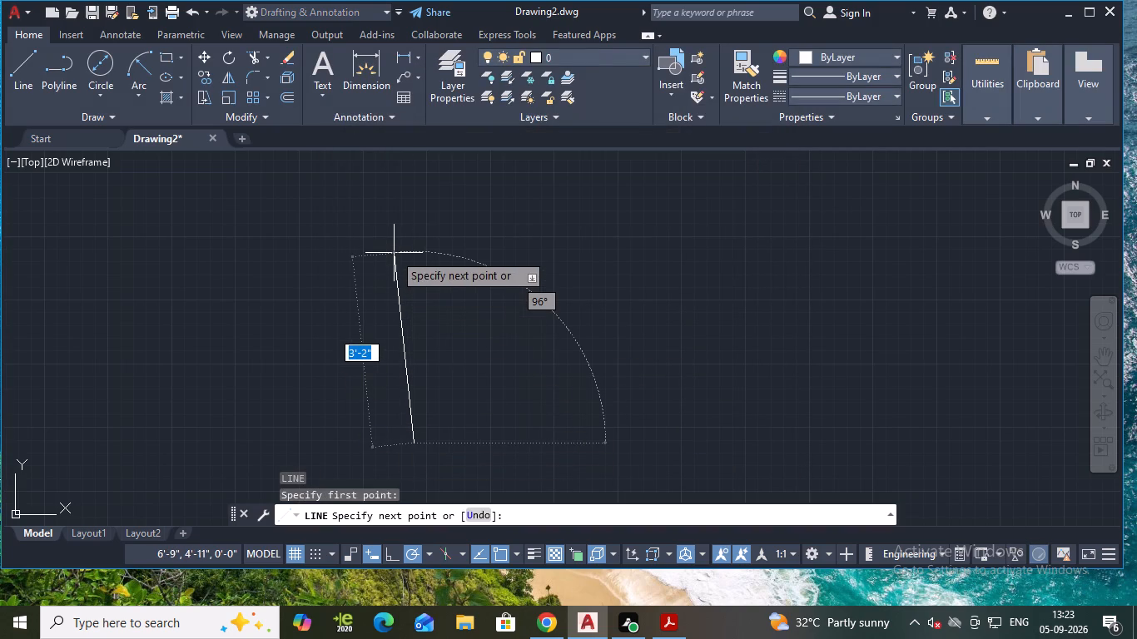
{"action": "key", "text": "ctrl+l"}
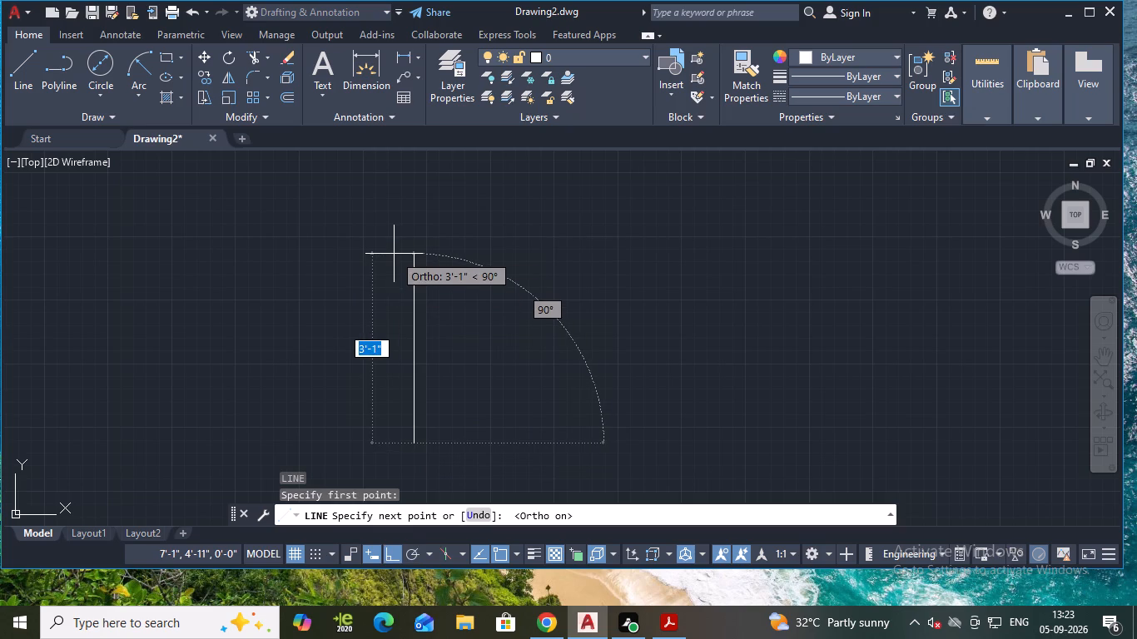
{"action": "type", "text": "63"}
{"action": "key", "text": "apostrophe"}
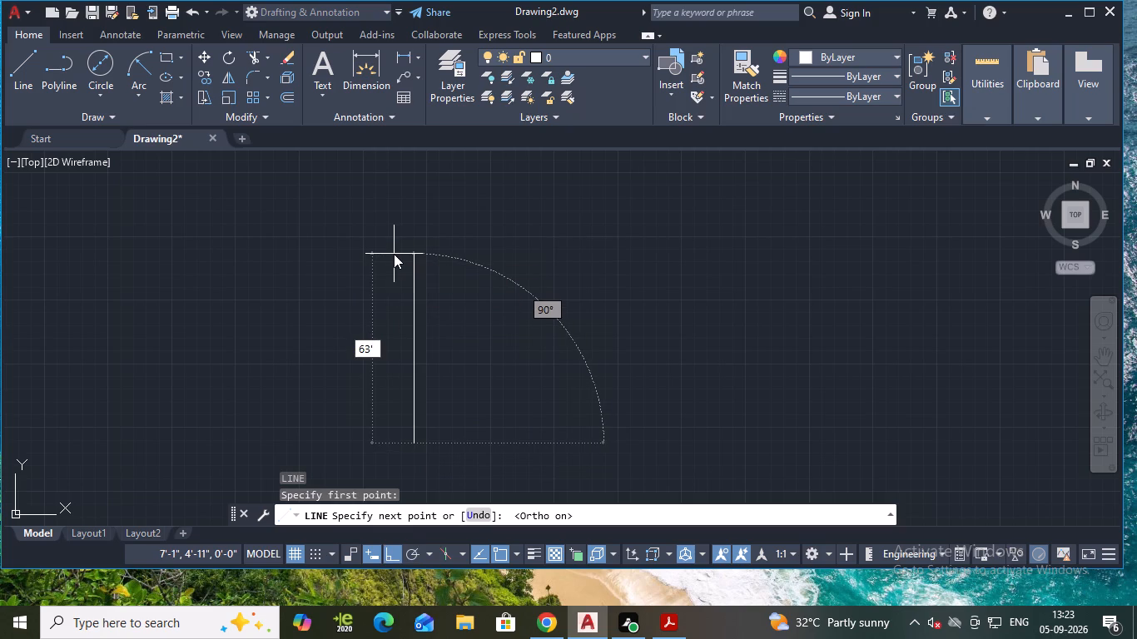
{"action": "type", "text": "6\""}
{"action": "key", "text": "Return"}
{"action": "scroll", "coordinate": [394, 254], "scroll_direction": "down", "scroll_amount": 12}
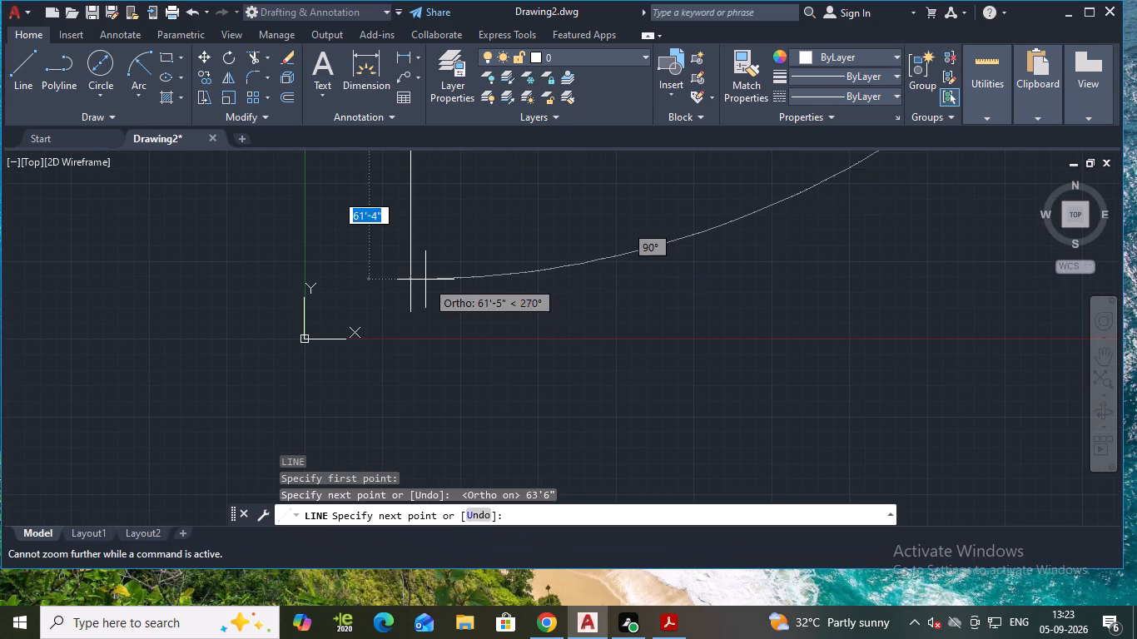
{"action": "scroll", "coordinate": [425, 280], "scroll_direction": "down", "scroll_amount": 1}
{"action": "middle_click_drag", "start_coordinate": [417, 256], "coordinate": [395, 534]}
{"action": "key", "text": "Escape"}
Move the UCS origin horizontally in the negative X direction, well clear of the vertical line.
{"action": "scroll", "coordinate": [407, 376], "scroll_direction": "down", "scroll_amount": 6}
{"action": "scroll", "coordinate": [449, 280], "scroll_direction": "up", "scroll_amount": 3}
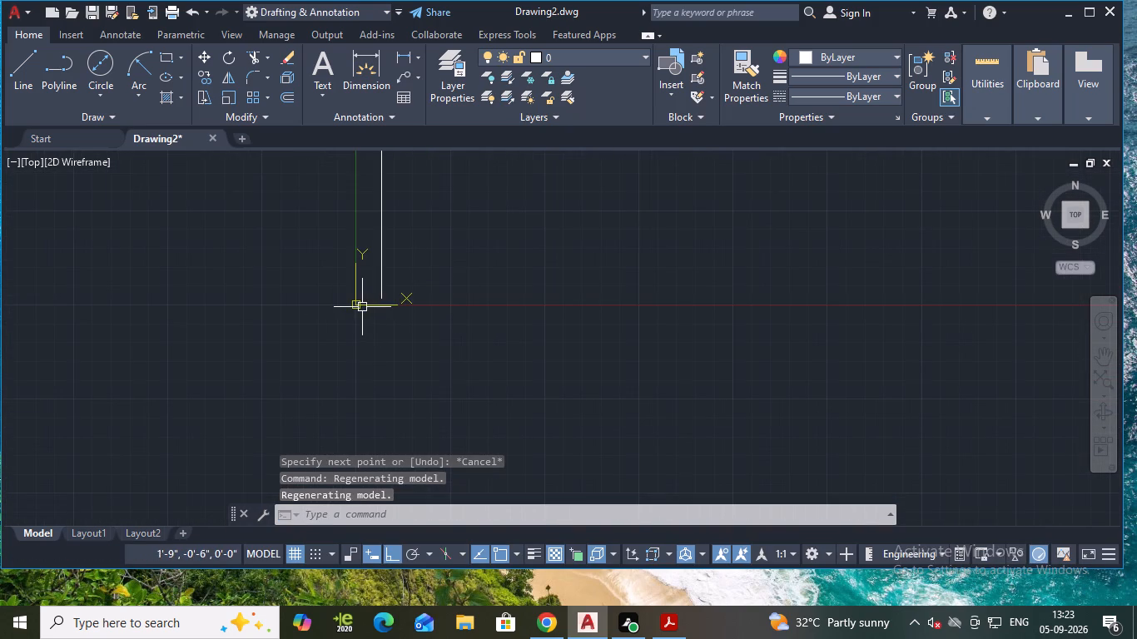
{"action": "left_click", "coordinate": [359, 305]}
{"action": "left_click", "coordinate": [355, 304]}
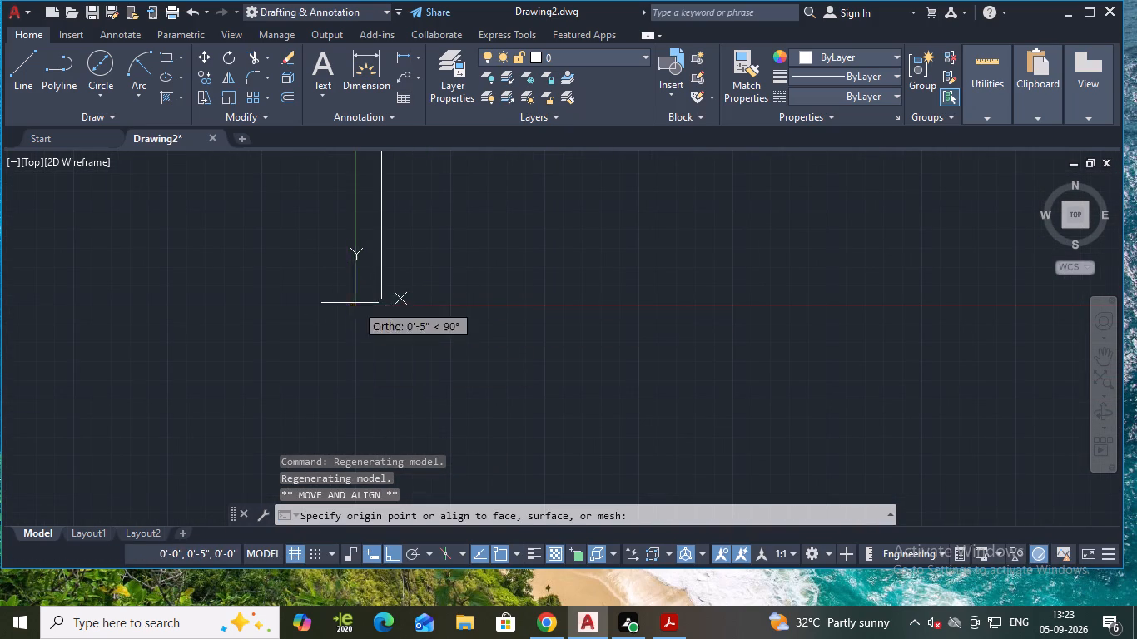
{"action": "left_click", "coordinate": [0, 303]}
{"action": "scroll", "coordinate": [366, 275], "scroll_direction": "down", "scroll_amount": 2}
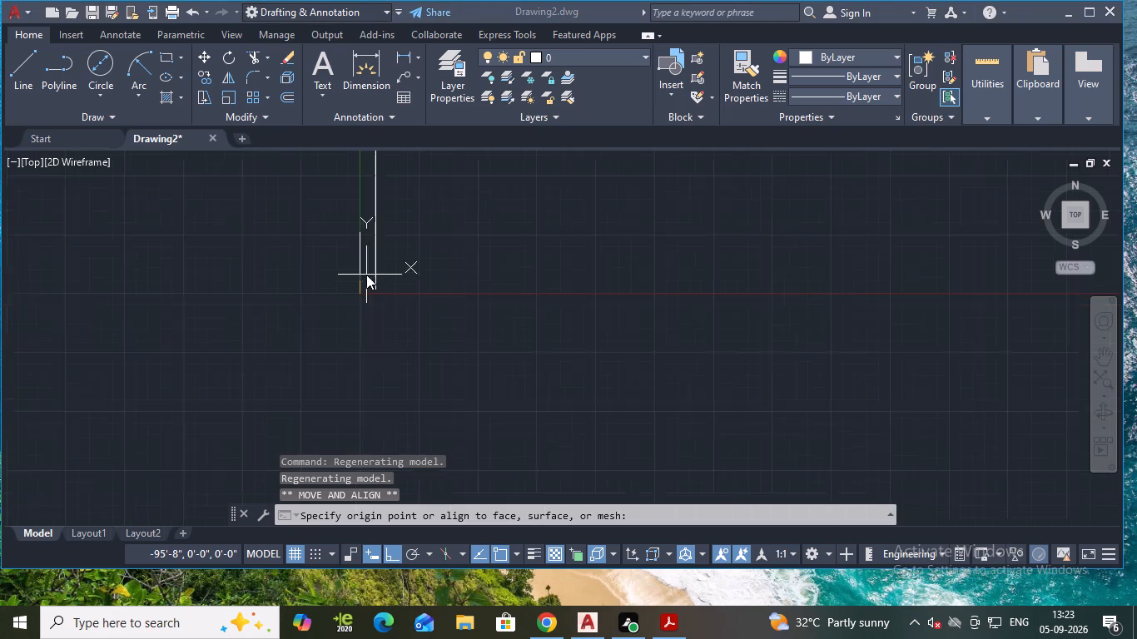
{"action": "scroll", "coordinate": [370, 260], "scroll_direction": "up", "scroll_amount": 3}
{"action": "middle_click_drag", "start_coordinate": [370, 259], "coordinate": [390, 399]}
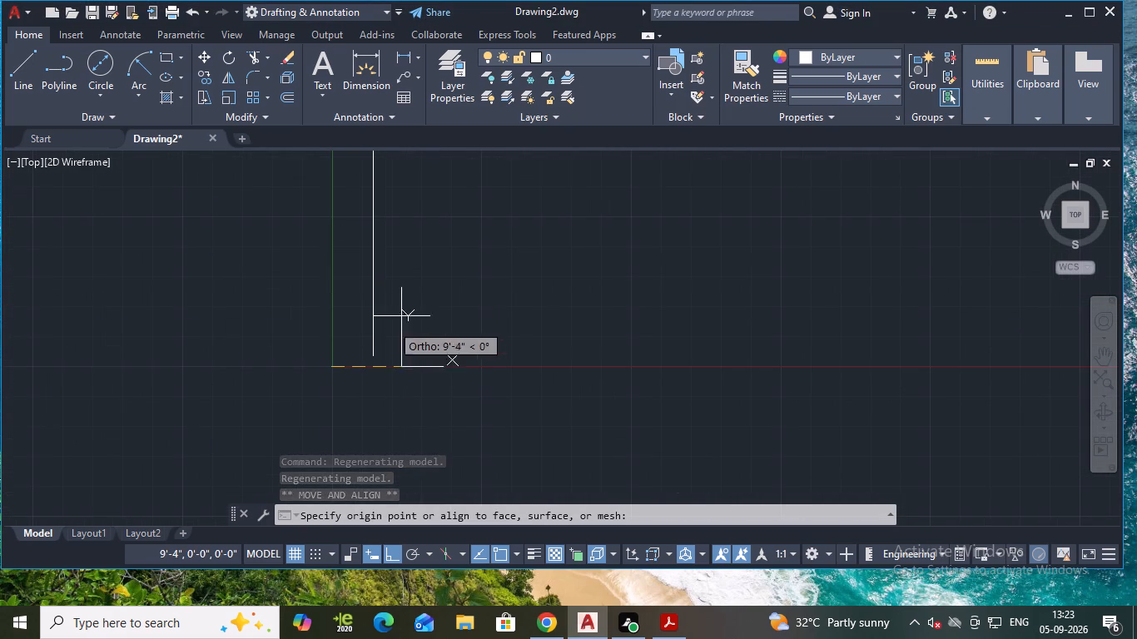
{"action": "left_click", "coordinate": [75, 346]}
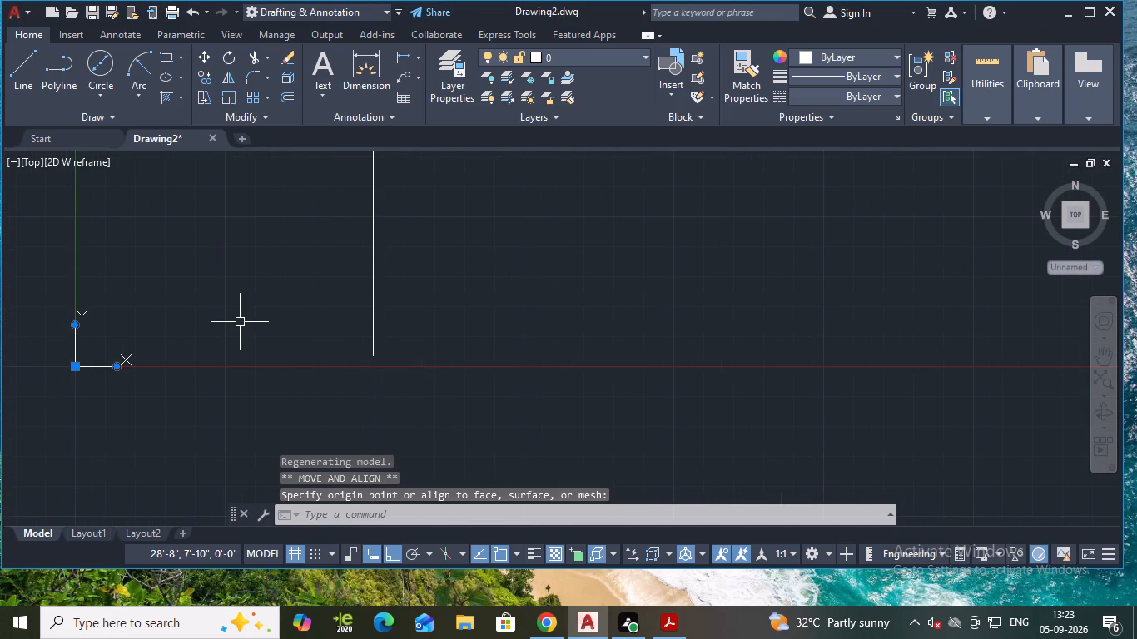
{"action": "key", "text": "Escape"}
{"action": "key", "text": "Escape"}
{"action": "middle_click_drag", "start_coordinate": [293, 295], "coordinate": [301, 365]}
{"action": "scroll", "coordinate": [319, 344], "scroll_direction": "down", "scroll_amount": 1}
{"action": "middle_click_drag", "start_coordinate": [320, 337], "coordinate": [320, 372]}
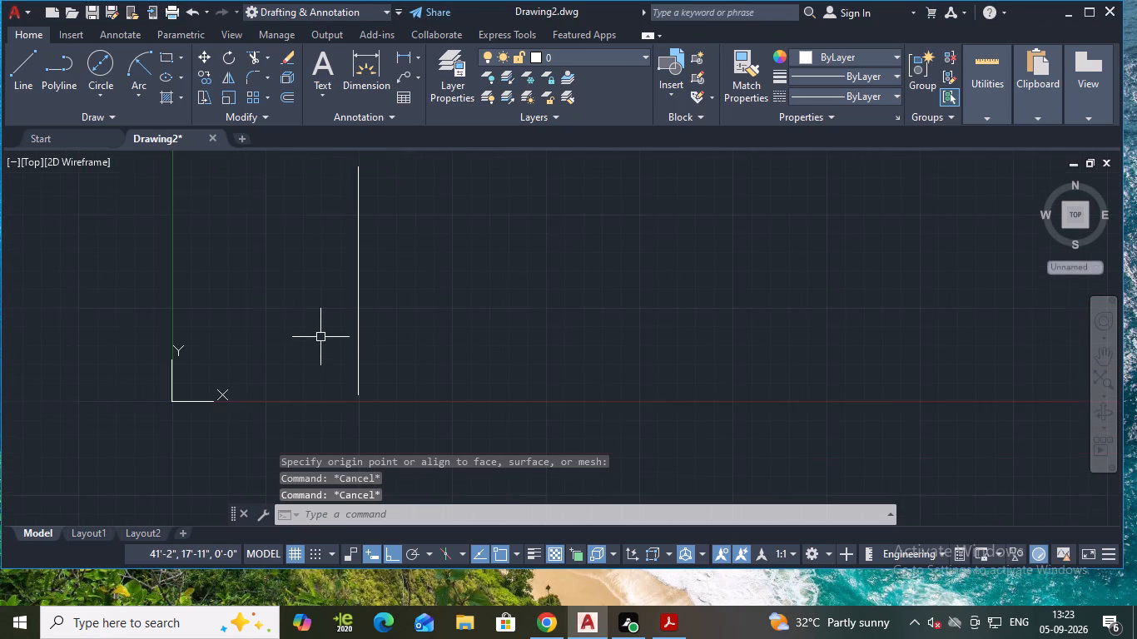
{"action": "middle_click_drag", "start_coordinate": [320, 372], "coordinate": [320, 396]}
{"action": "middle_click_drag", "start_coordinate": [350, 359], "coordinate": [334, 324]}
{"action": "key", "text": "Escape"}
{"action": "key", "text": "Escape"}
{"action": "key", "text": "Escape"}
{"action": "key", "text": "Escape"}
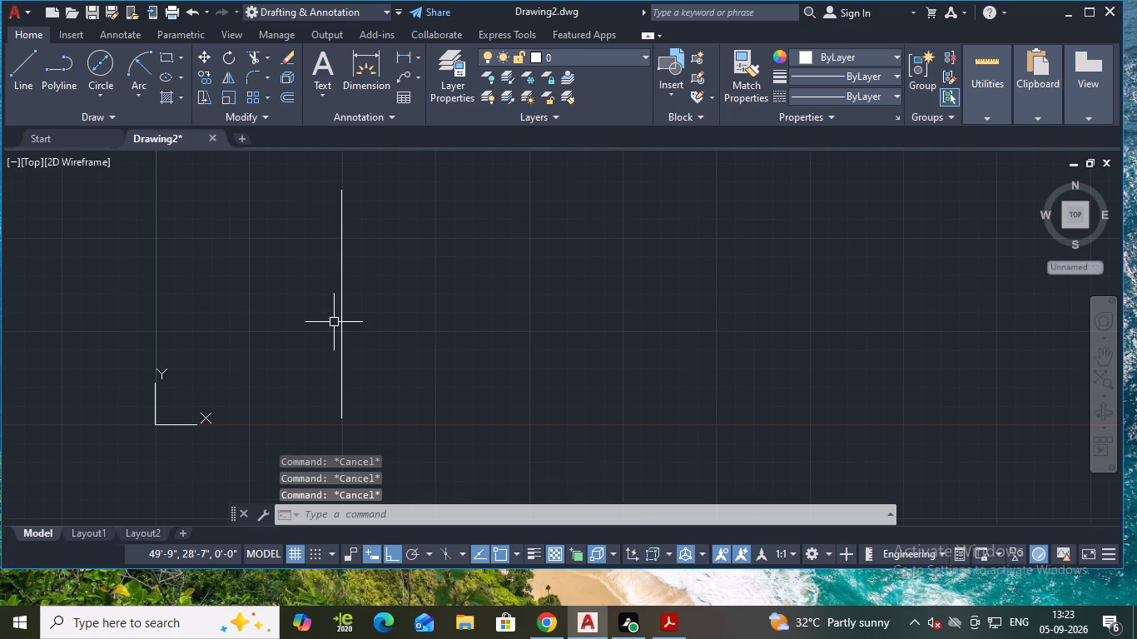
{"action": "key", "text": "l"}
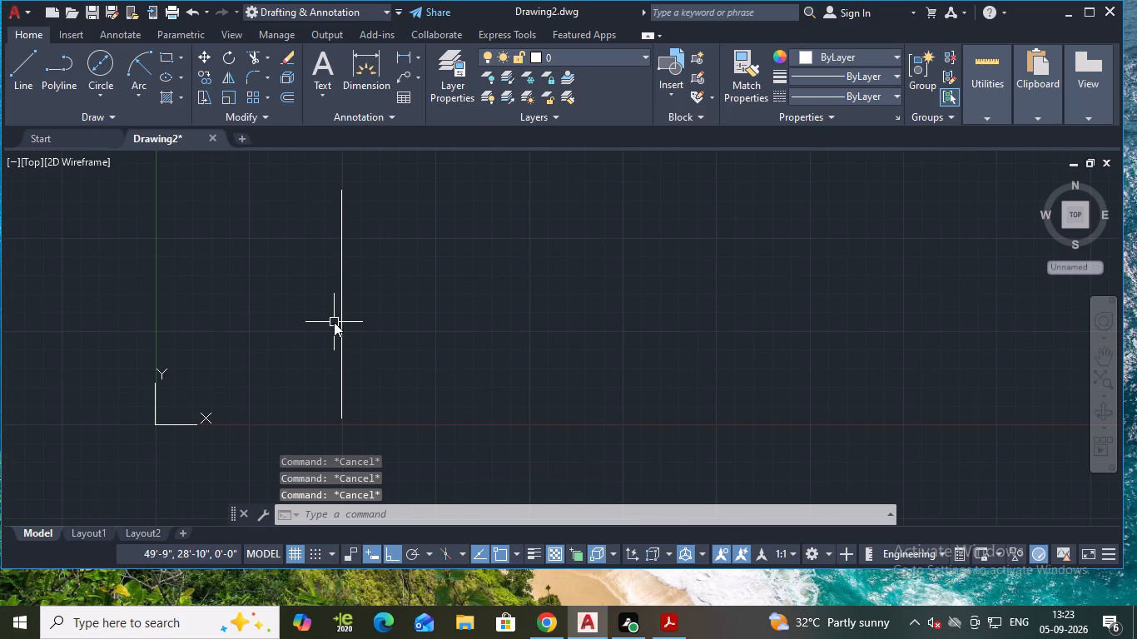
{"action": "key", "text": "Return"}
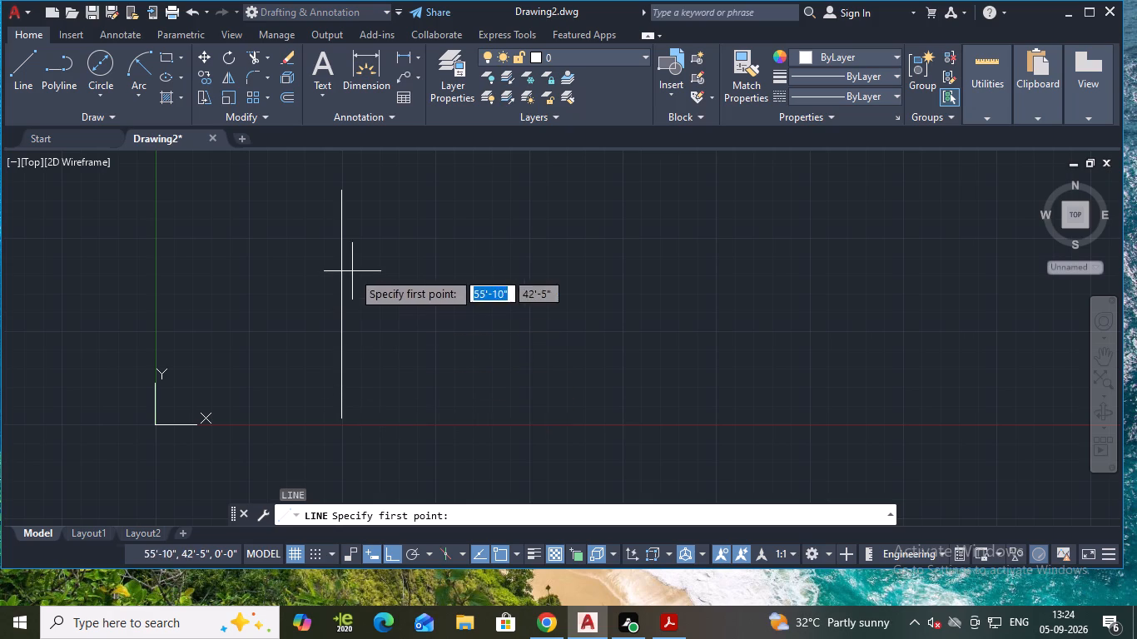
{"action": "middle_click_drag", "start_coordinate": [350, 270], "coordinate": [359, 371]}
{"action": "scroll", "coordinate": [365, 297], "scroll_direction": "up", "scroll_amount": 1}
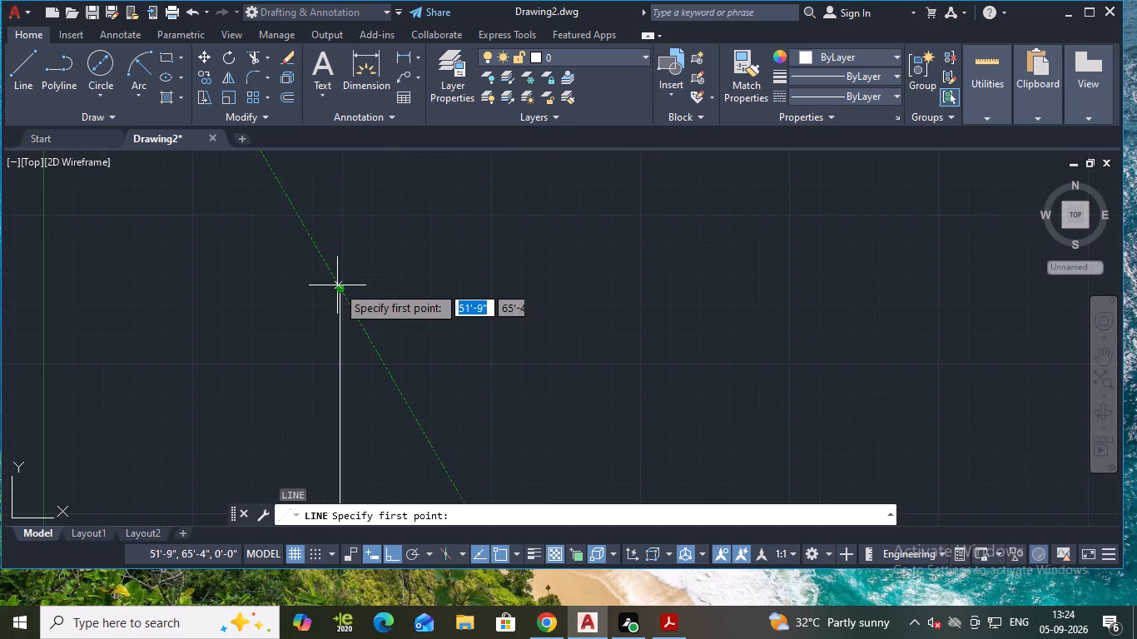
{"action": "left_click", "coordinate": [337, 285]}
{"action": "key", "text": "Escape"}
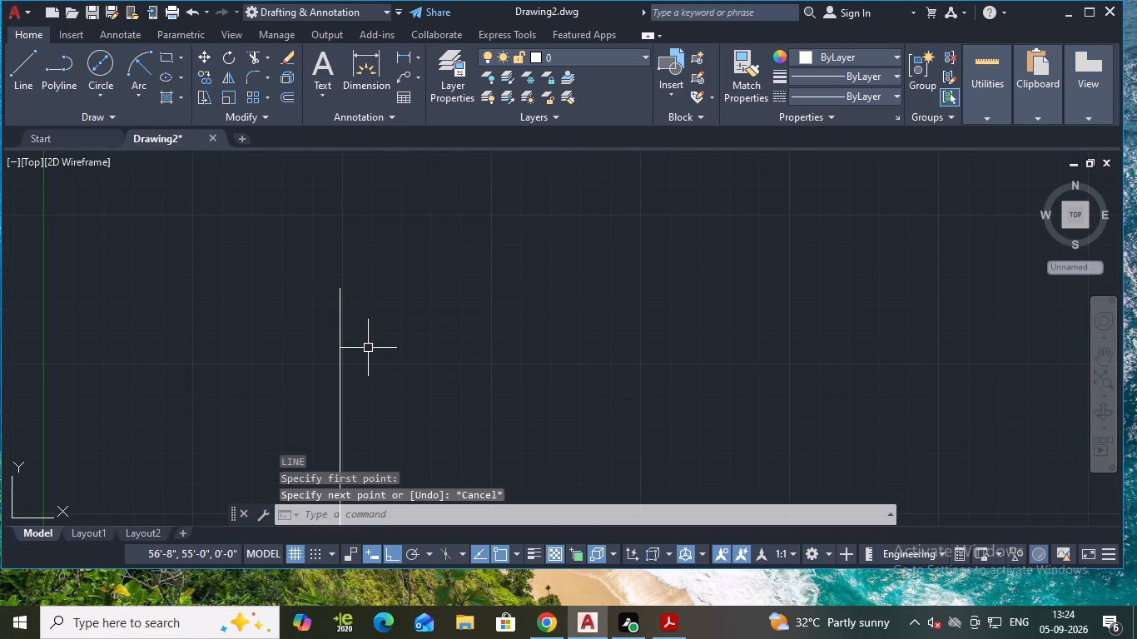
Start a line at the vertical line's top end and draw the first segment 8'0" horizontally to the right.
{"action": "key", "text": "space"}
{"action": "scroll", "coordinate": [340, 305], "scroll_direction": "up", "scroll_amount": 3}
{"action": "middle_click_drag", "start_coordinate": [337, 281], "coordinate": [356, 379]}
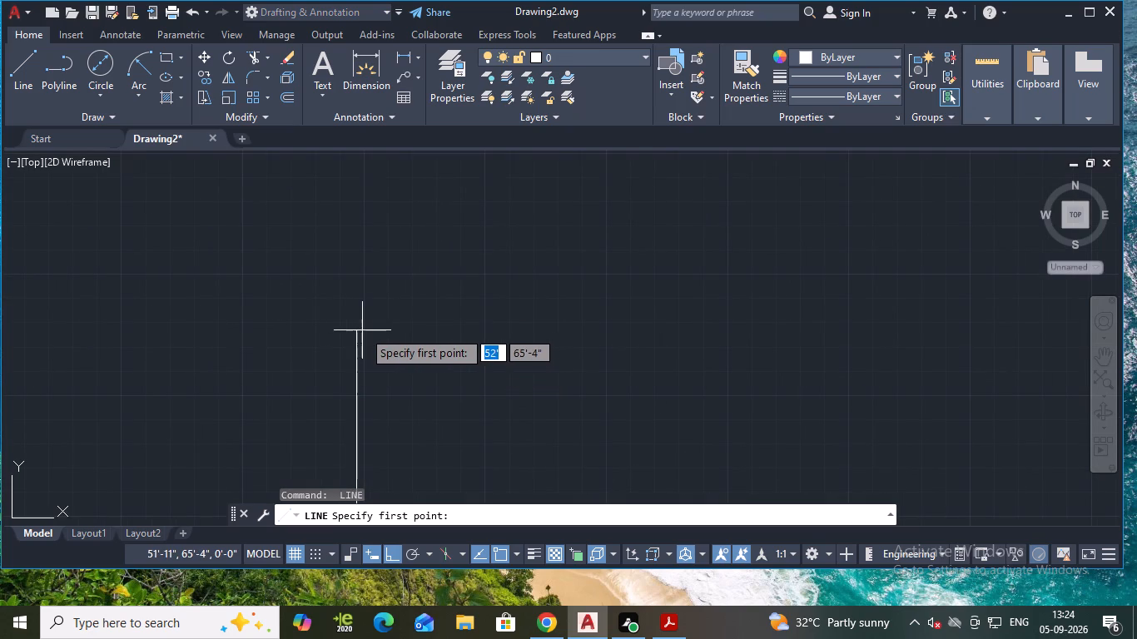
{"action": "left_click", "coordinate": [357, 330]}
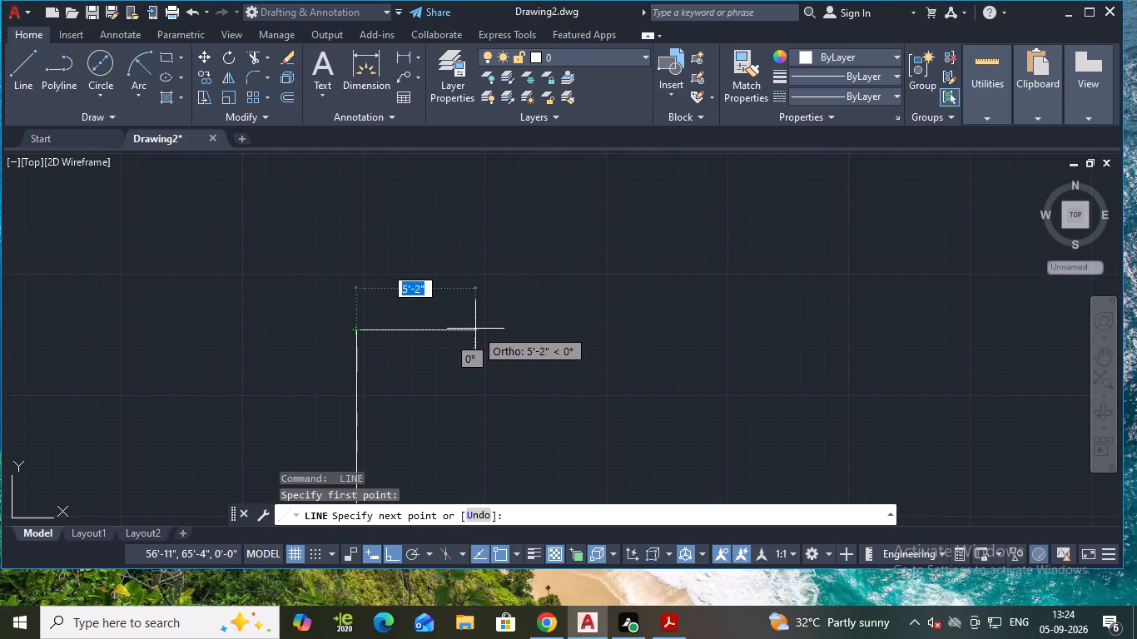
{"action": "key", "text": "8"}
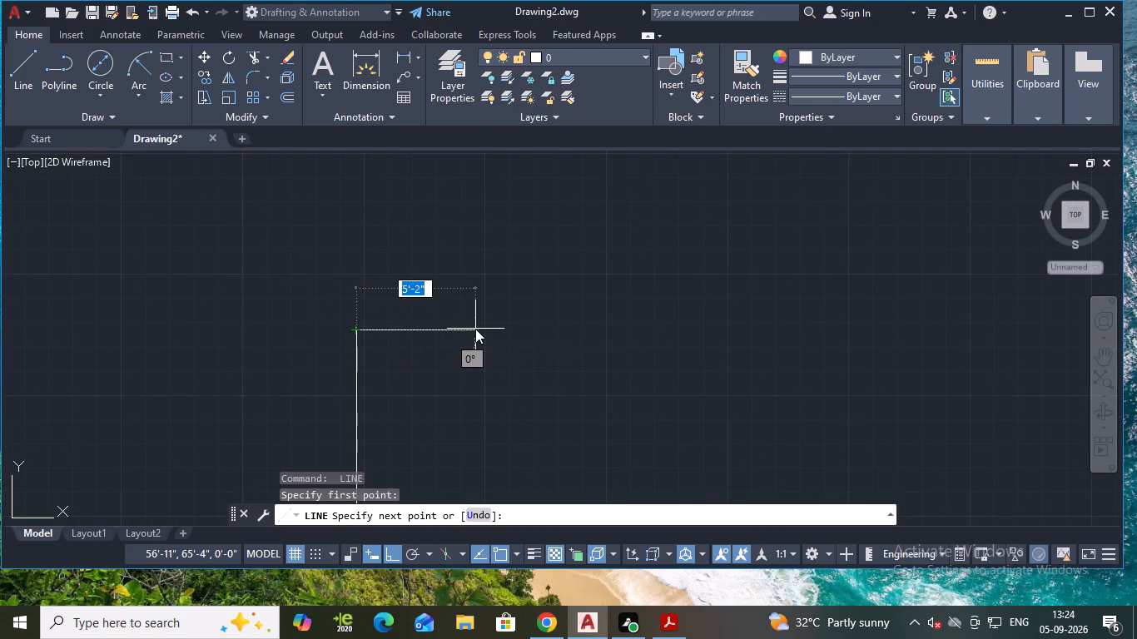
{"action": "key", "text": "apostrophe"}
{"action": "type", "text": "0\""}
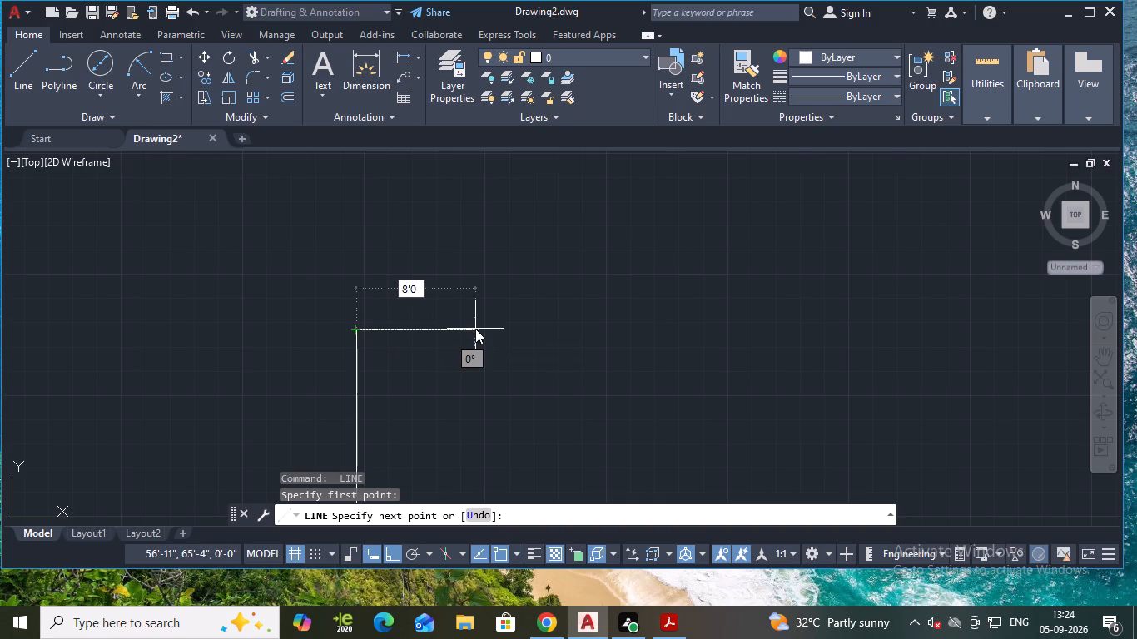
{"action": "key", "text": "Return"}
Continue the outline with a 7'9" vertical segment upward from the end of the 8'0" segment.
{"action": "scroll", "coordinate": [470, 227], "scroll_direction": "down", "scroll_amount": 3}
{"action": "middle_click_drag", "start_coordinate": [487, 250], "coordinate": [487, 265]}
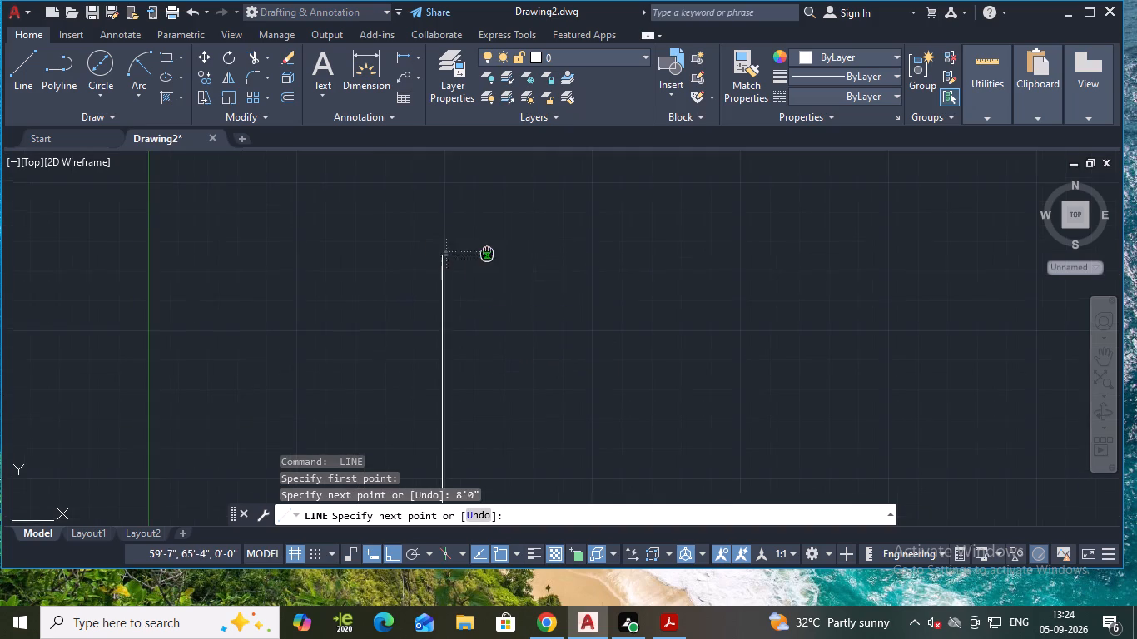
{"action": "middle_click_drag", "start_coordinate": [487, 265], "coordinate": [458, 428]}
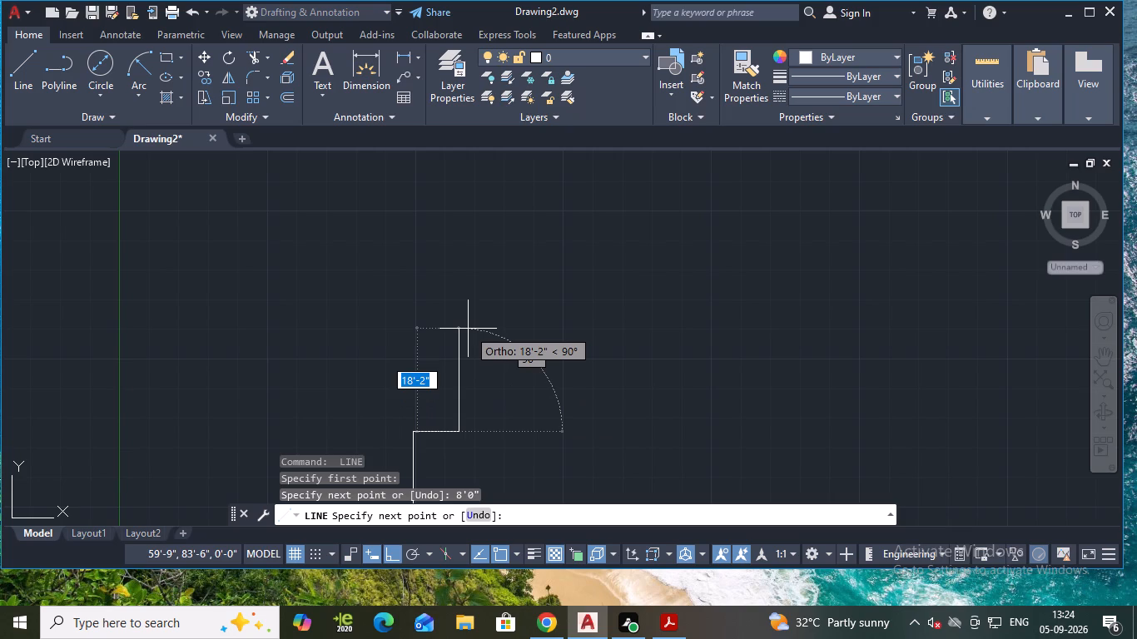
{"action": "type", "text": "7'9\""}
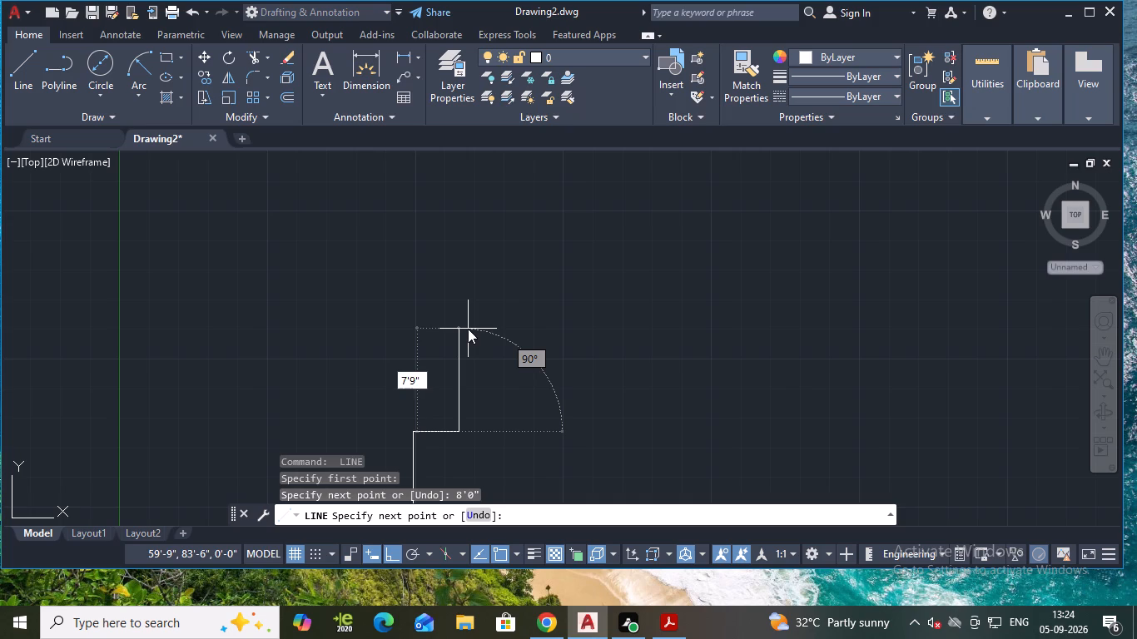
{"action": "key", "text": "Return"}
Continue the outline with a 35'0" horizontal segment to the right, forming the top edge.
{"action": "scroll", "coordinate": [418, 277], "scroll_direction": "down", "scroll_amount": 4}
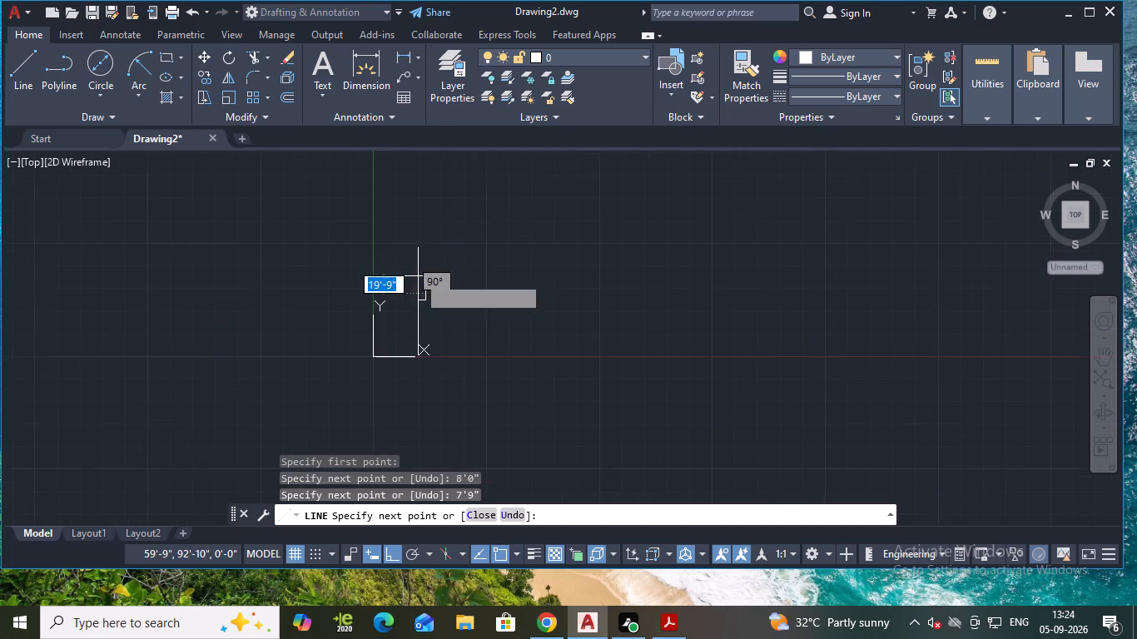
{"action": "middle_click_drag", "start_coordinate": [459, 275], "coordinate": [394, 270]}
{"action": "scroll", "coordinate": [383, 287], "scroll_direction": "up", "scroll_amount": 2}
{"action": "scroll", "coordinate": [295, 289], "scroll_direction": "up", "scroll_amount": 1}
{"action": "middle_click_drag", "start_coordinate": [295, 289], "coordinate": [280, 280]}
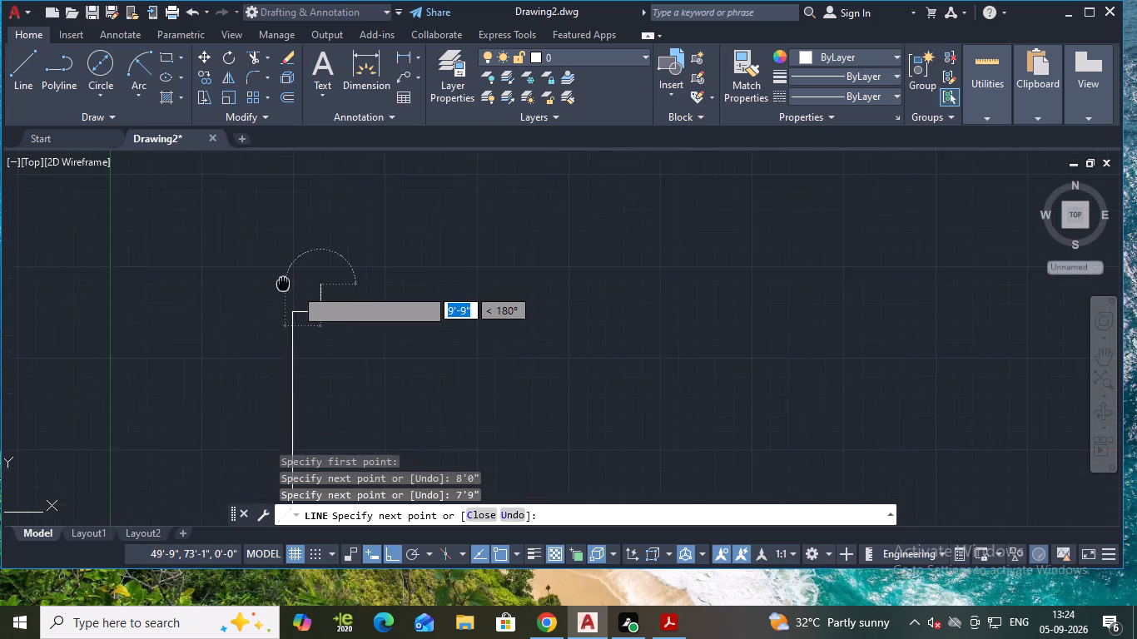
{"action": "middle_click_drag", "start_coordinate": [280, 280], "coordinate": [333, 280]}
{"action": "scroll", "coordinate": [304, 278], "scroll_direction": "up", "scroll_amount": 3}
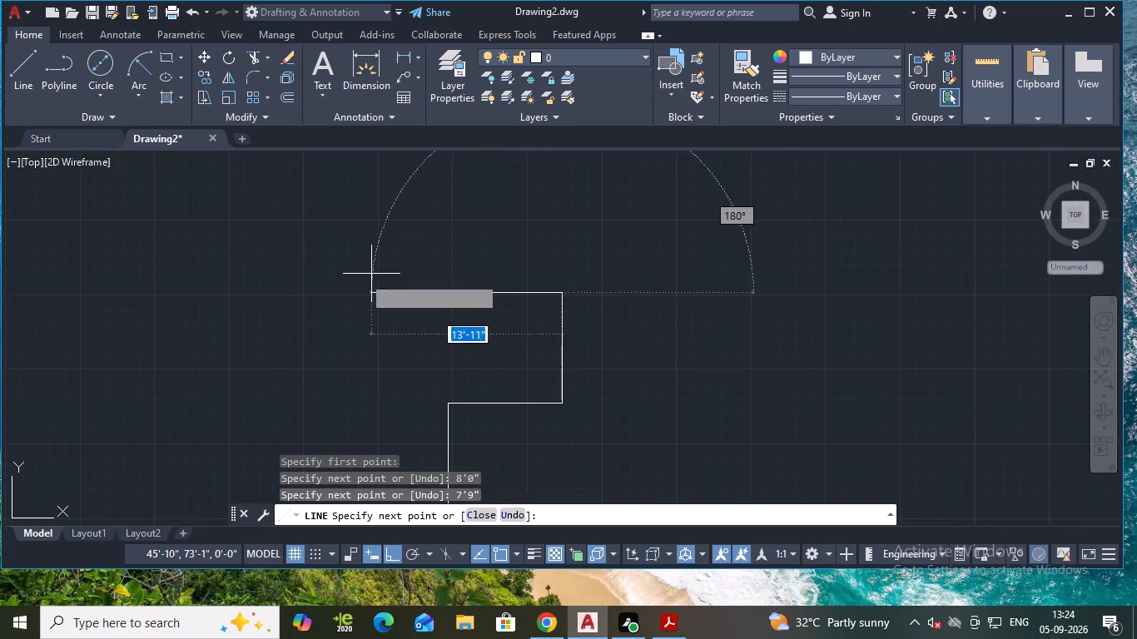
{"action": "scroll", "coordinate": [371, 274], "scroll_direction": "down", "scroll_amount": 2}
{"action": "middle_click_drag", "start_coordinate": [385, 275], "coordinate": [322, 271]}
{"action": "scroll", "coordinate": [413, 266], "scroll_direction": "down", "scroll_amount": 2}
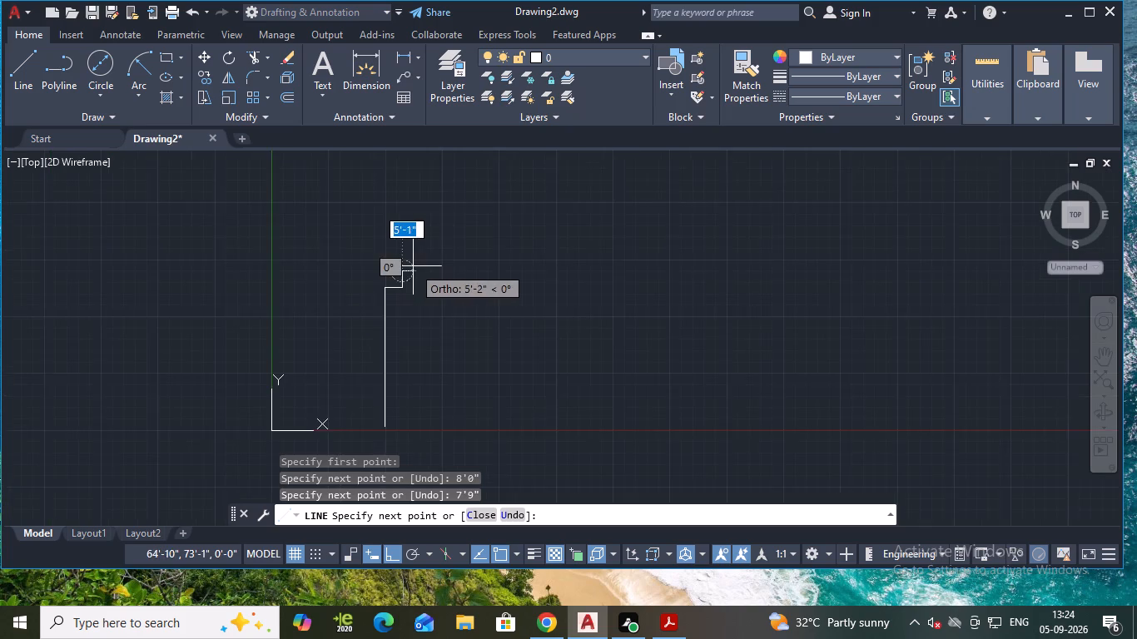
{"action": "middle_click_drag", "start_coordinate": [414, 265], "coordinate": [325, 269]}
{"action": "scroll", "coordinate": [325, 269], "scroll_direction": "up", "scroll_amount": 2}
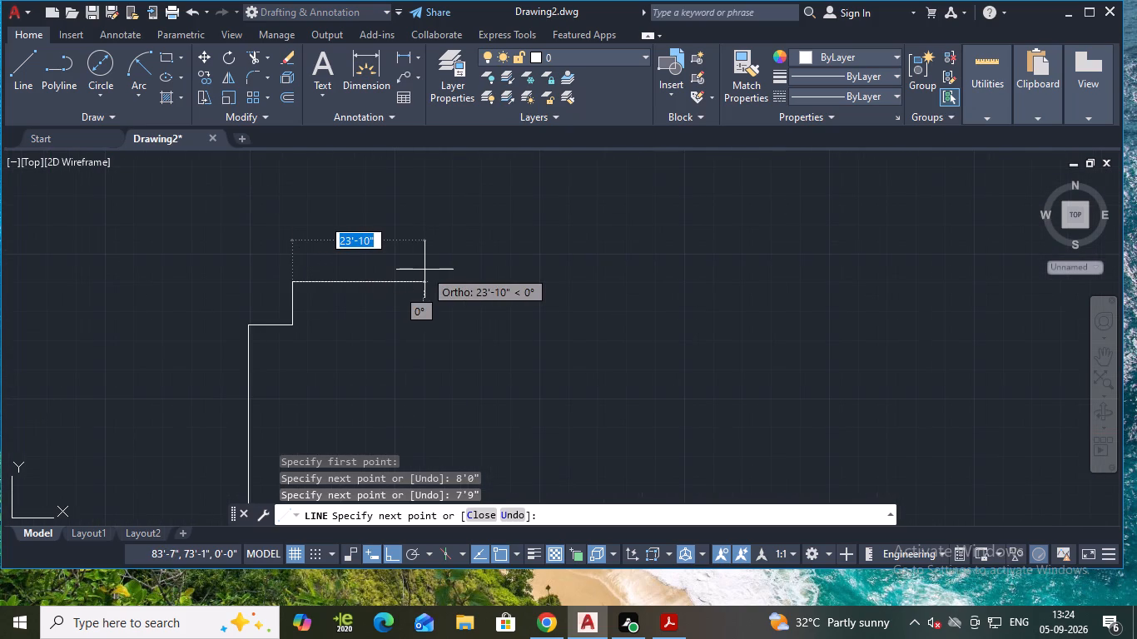
{"action": "type", "text": "35"}
{"action": "key", "text": "apostrophe"}
{"action": "key", "text": "0"}
{"action": "key", "text": "shift+quotedbl"}
{"action": "key", "text": "Return"}
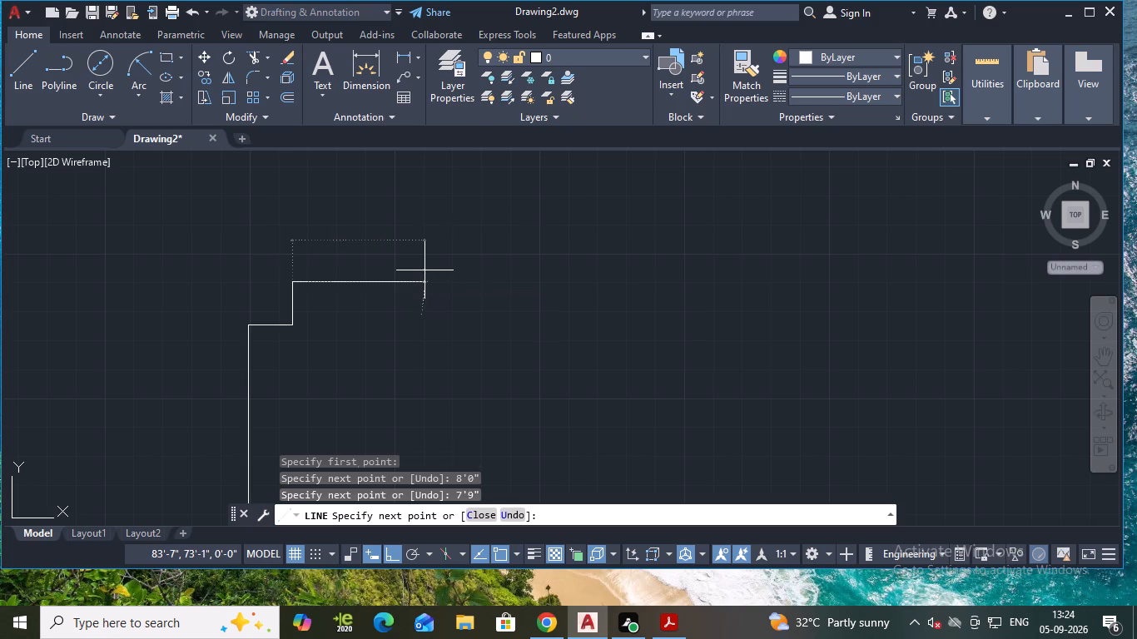
Continue from the top edge's right end with a segment 7'9" downward and another 10'9" to the right.
{"action": "scroll", "coordinate": [454, 415], "scroll_direction": "down", "scroll_amount": 2}
{"action": "middle_click_drag", "start_coordinate": [447, 373], "coordinate": [415, 100]}
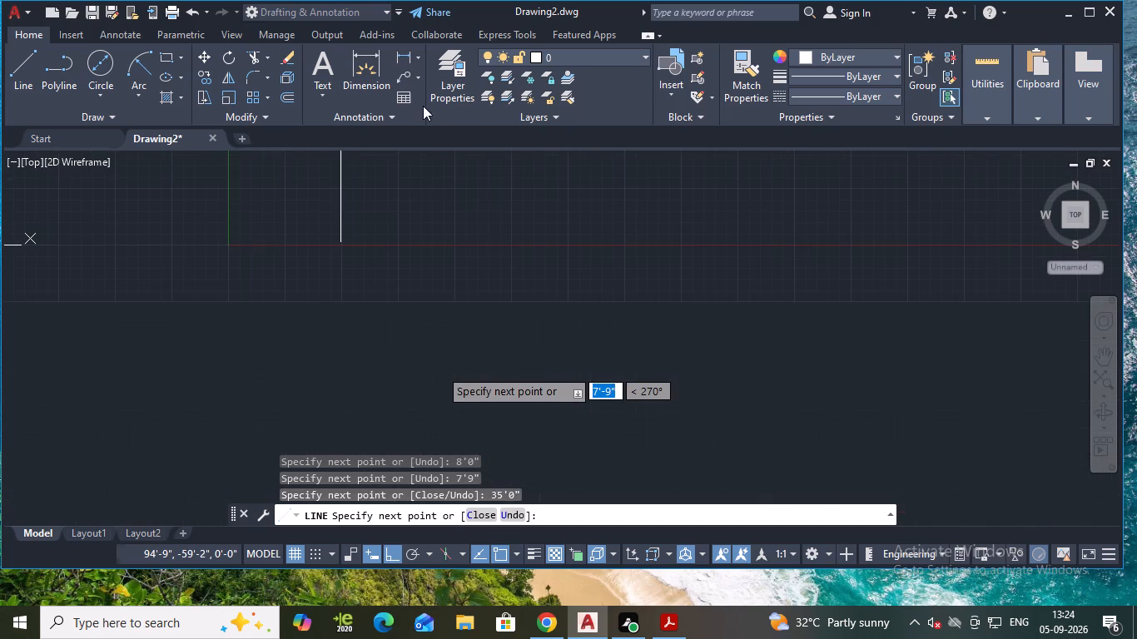
{"action": "middle_click_drag", "start_coordinate": [444, 233], "coordinate": [481, 465]}
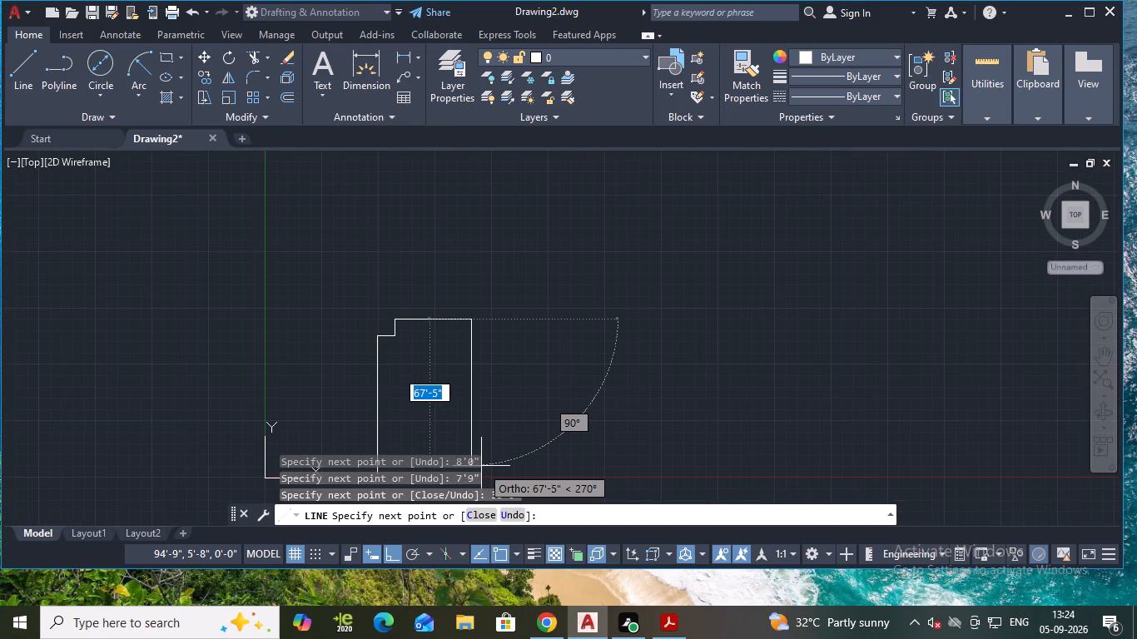
{"action": "type", "text": "7'9\""}
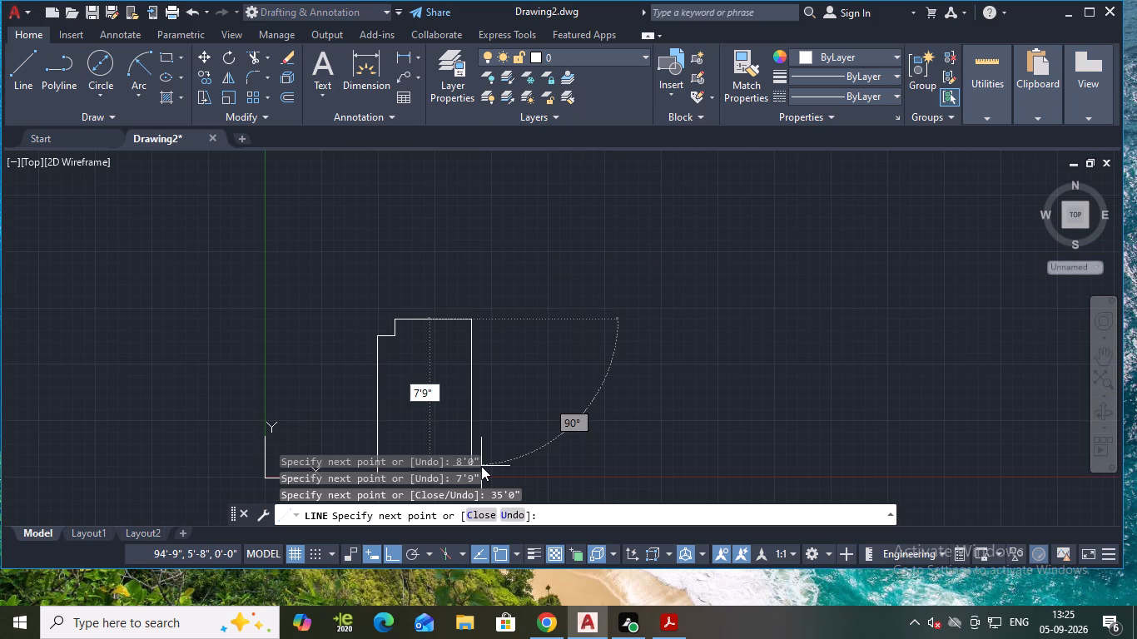
{"action": "key", "text": "Return"}
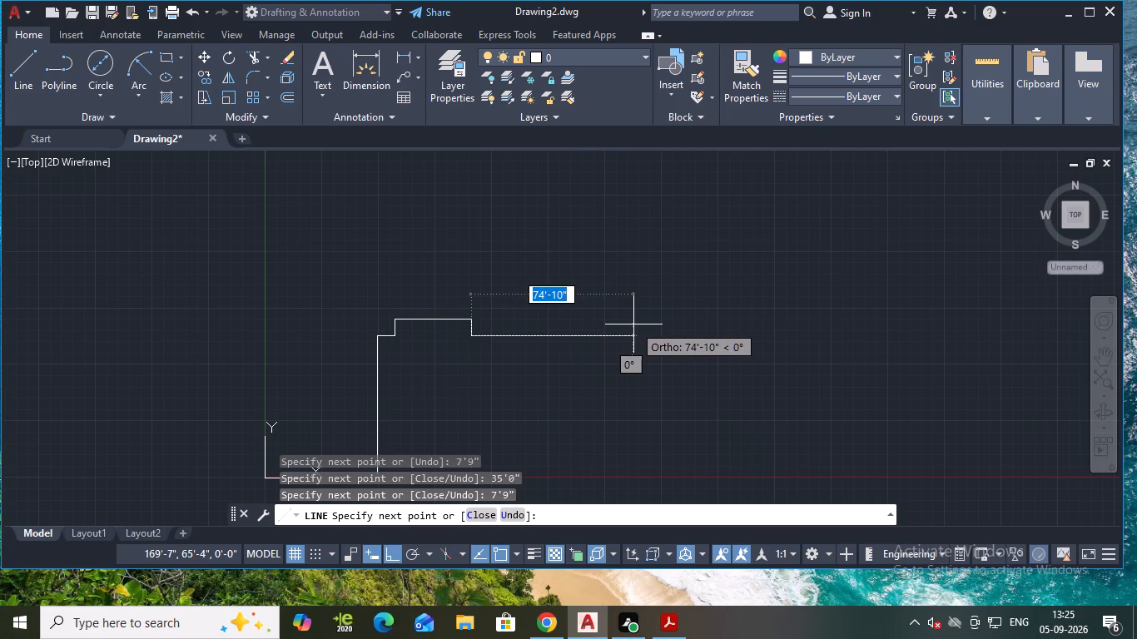
{"action": "type", "text": "10'"}
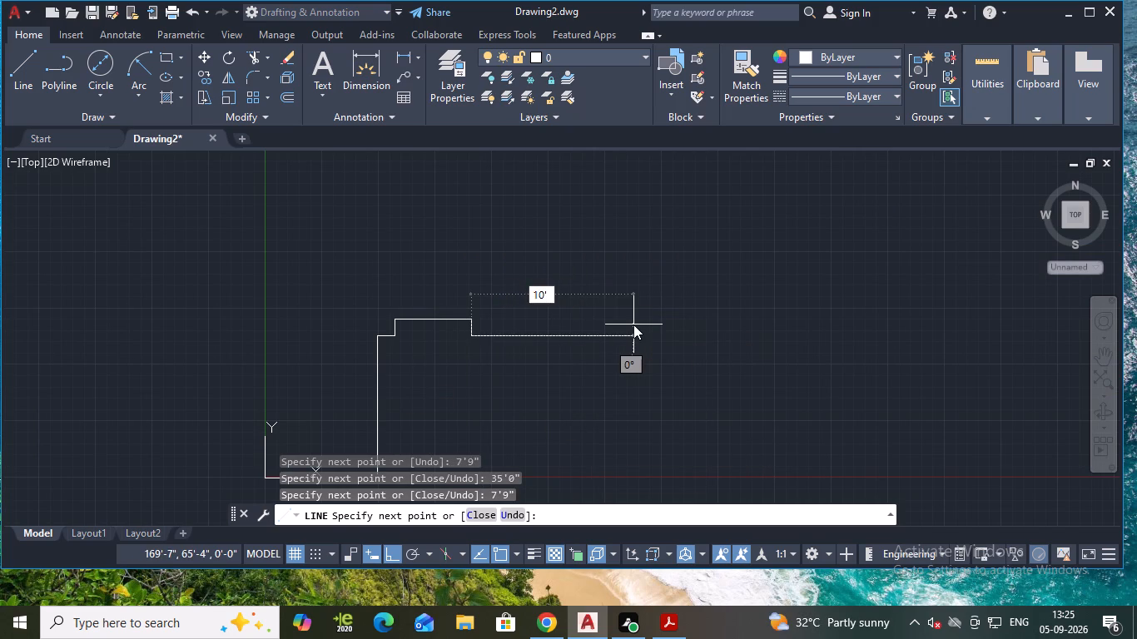
{"action": "type", "text": "9\""}
{"action": "key", "text": "Return"}
Continue the outline with a 24'3" vertical segment downward from the end of the 10'9" segment.
{"action": "middle_click_drag", "start_coordinate": [573, 416], "coordinate": [553, 248]}
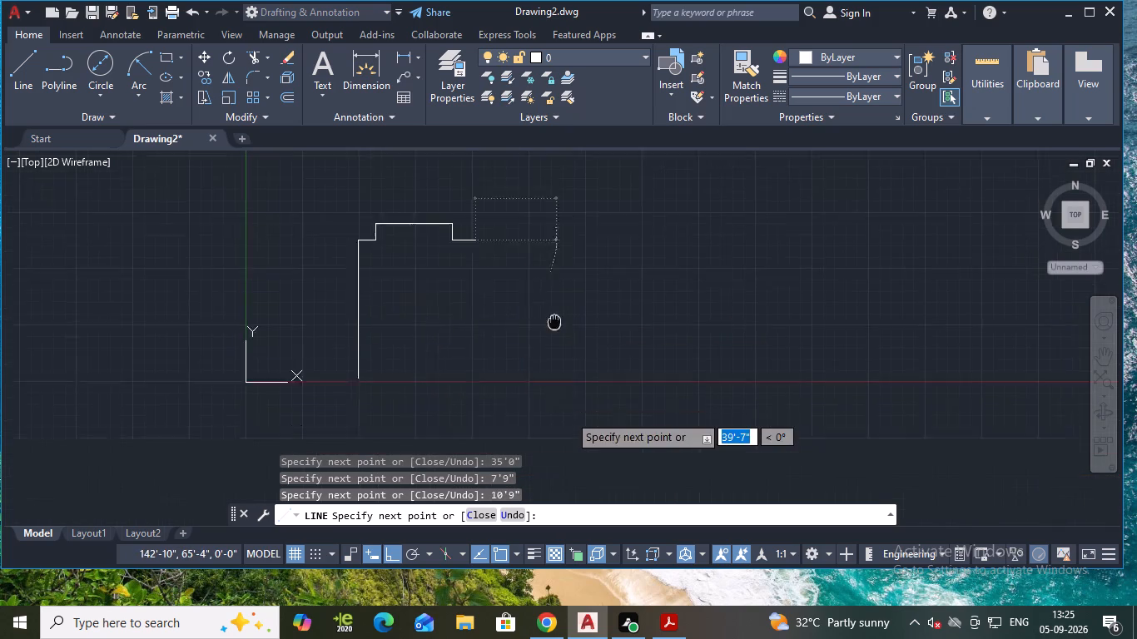
{"action": "middle_click_drag", "start_coordinate": [553, 248], "coordinate": [557, 220]}
{"action": "scroll", "coordinate": [558, 220], "scroll_direction": "down", "scroll_amount": 1}
{"action": "middle_click_drag", "start_coordinate": [549, 230], "coordinate": [593, 365]}
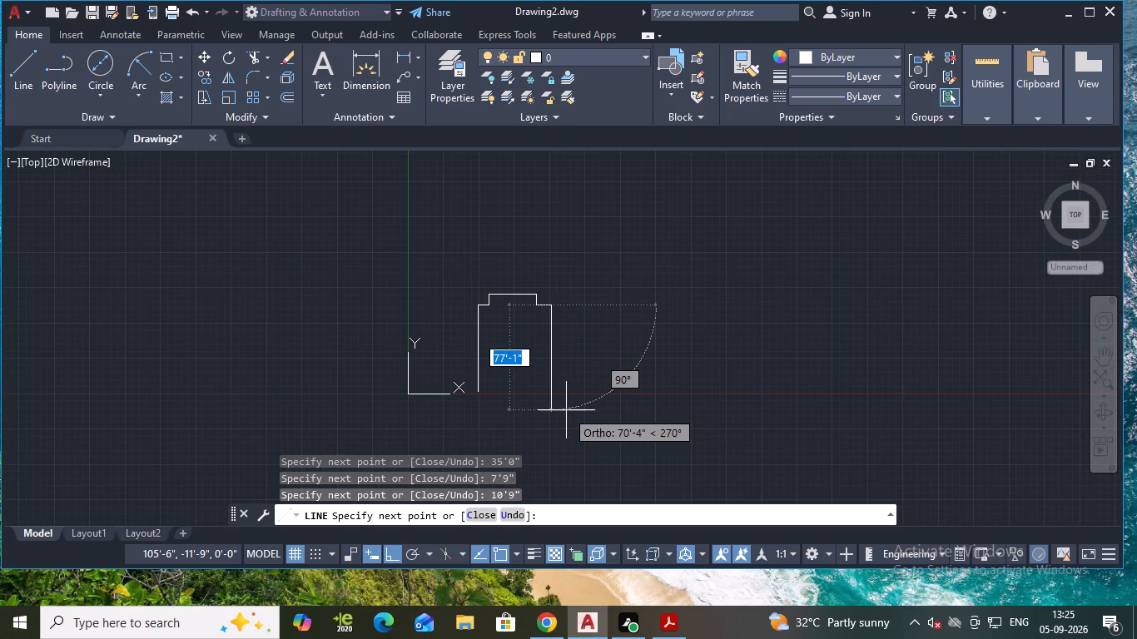
{"action": "type", "text": "24'"}
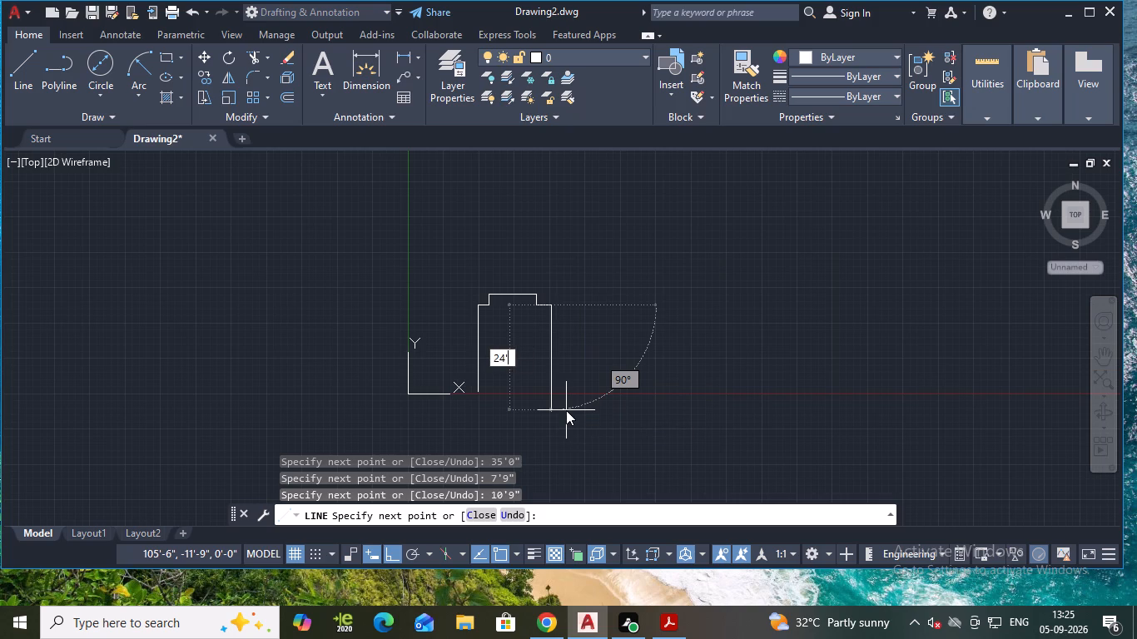
{"action": "type", "text": "3\""}
{"action": "key", "text": "Return"}
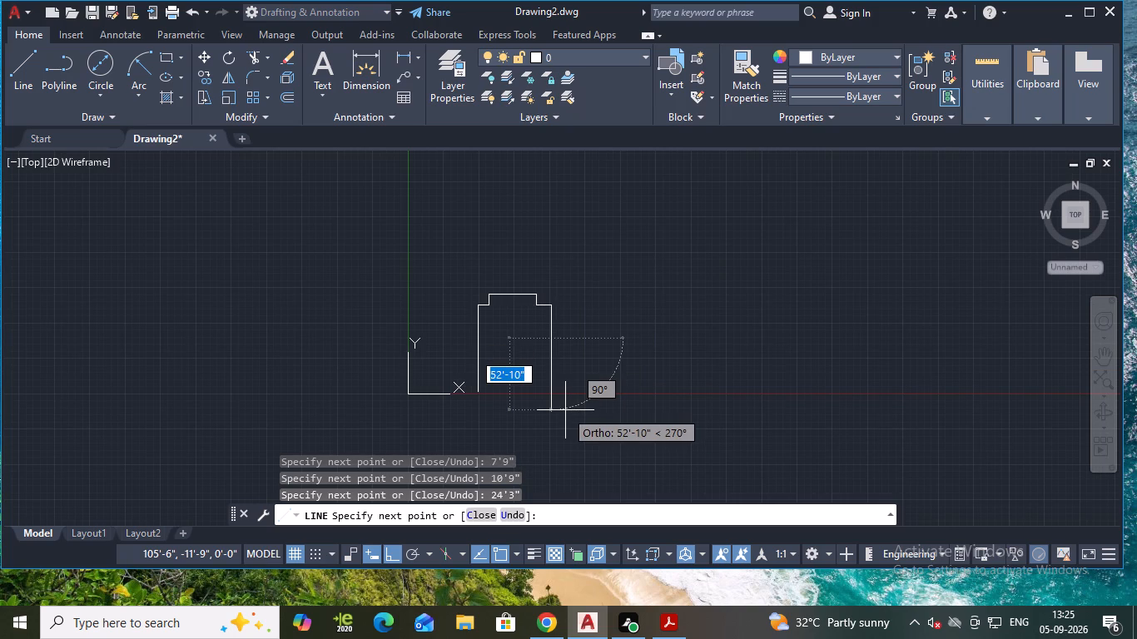
Continue the outline with a segment 29'6" to the left and another 39'3" downward.
{"action": "scroll", "coordinate": [565, 410], "scroll_direction": "down", "scroll_amount": 1}
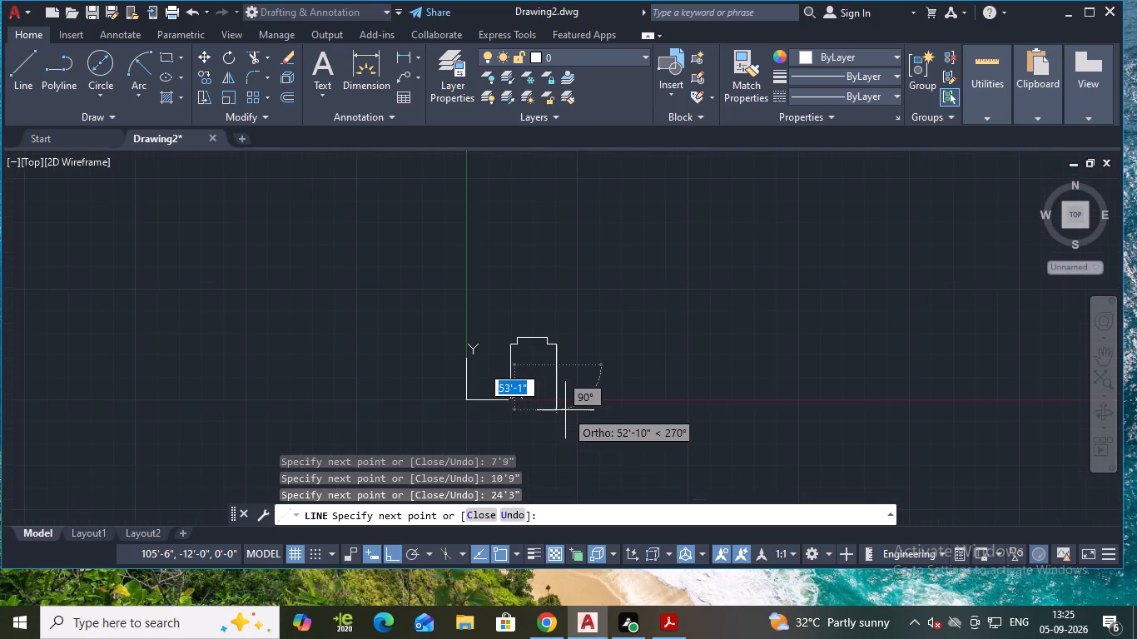
{"action": "scroll", "coordinate": [555, 386], "scroll_direction": "up", "scroll_amount": 2}
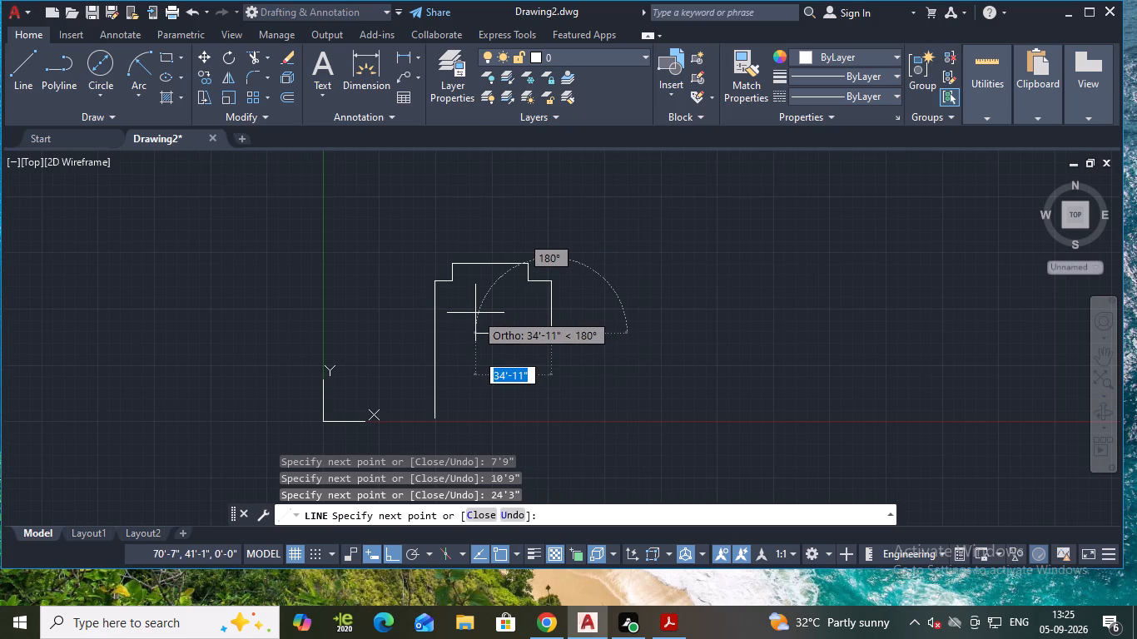
{"action": "type", "text": "29'"}
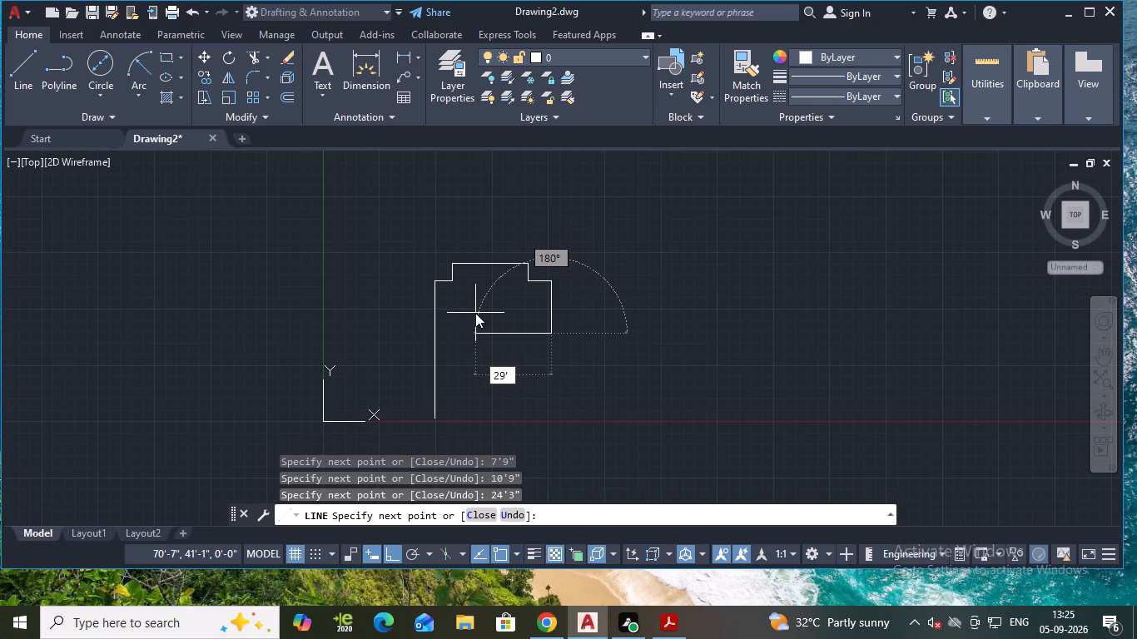
{"action": "type", "text": "6\""}
{"action": "key", "text": "Return"}
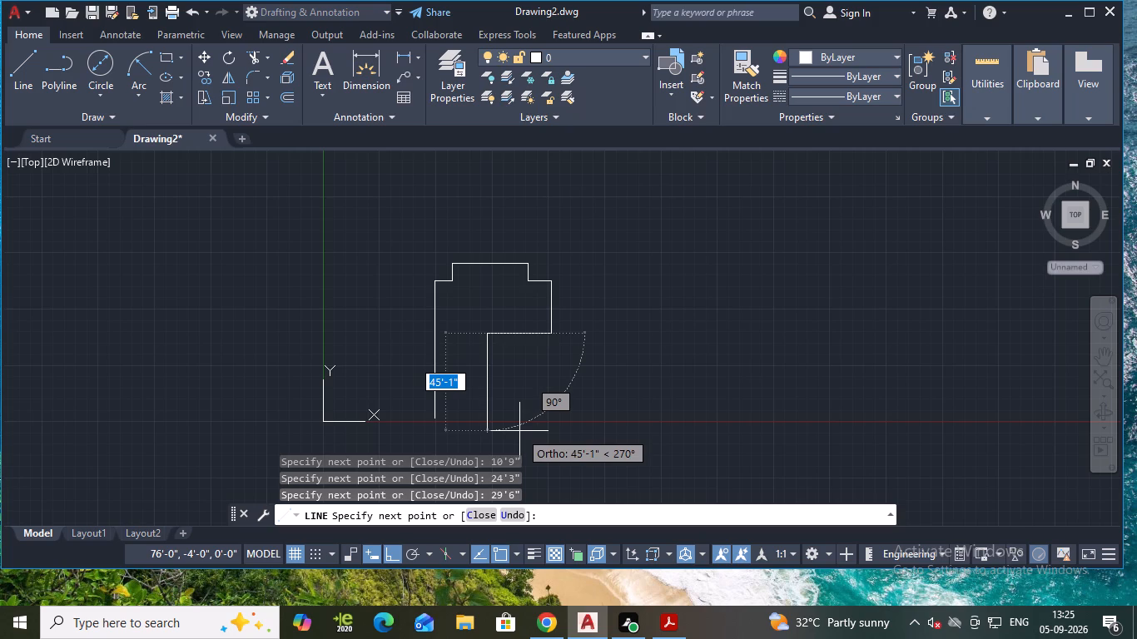
{"action": "type", "text": "39"}
{"action": "type", "text": "'3\""}
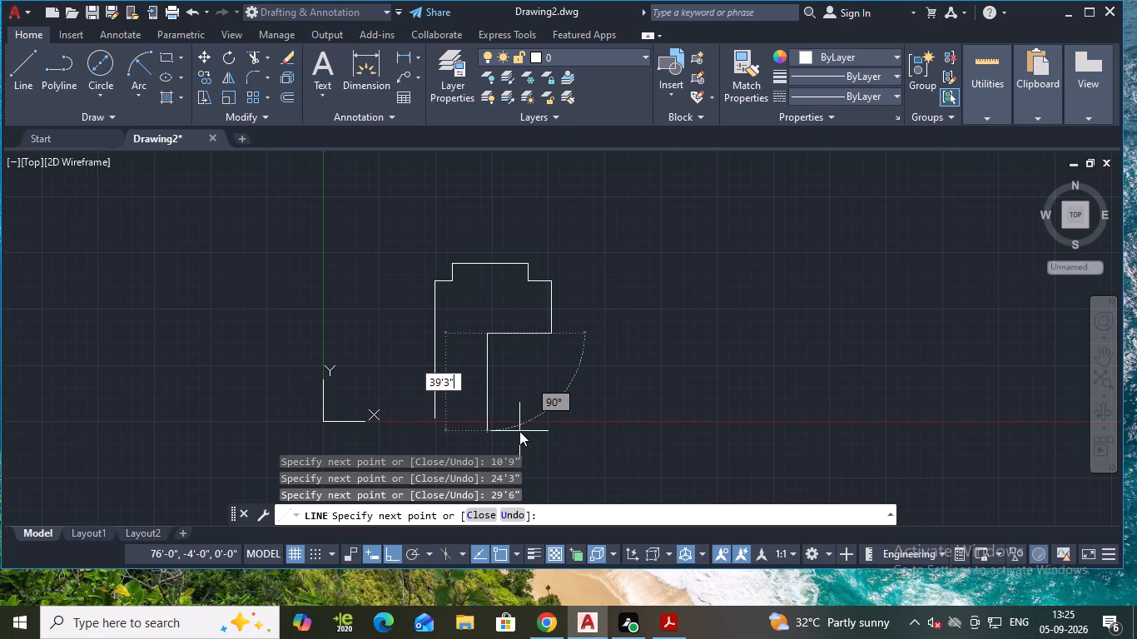
{"action": "key", "text": "Return"}
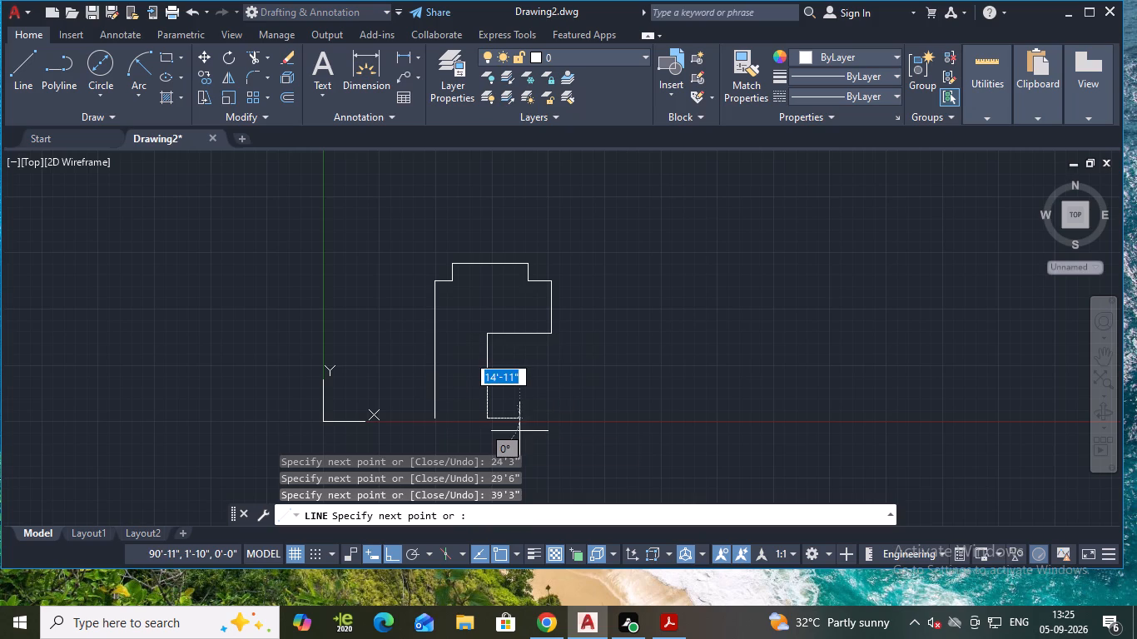
Close the outline with a horizontal bottom segment back to the lower end of the long left vertical line, and finish the line.
{"action": "scroll", "coordinate": [434, 416], "scroll_direction": "up", "scroll_amount": 6}
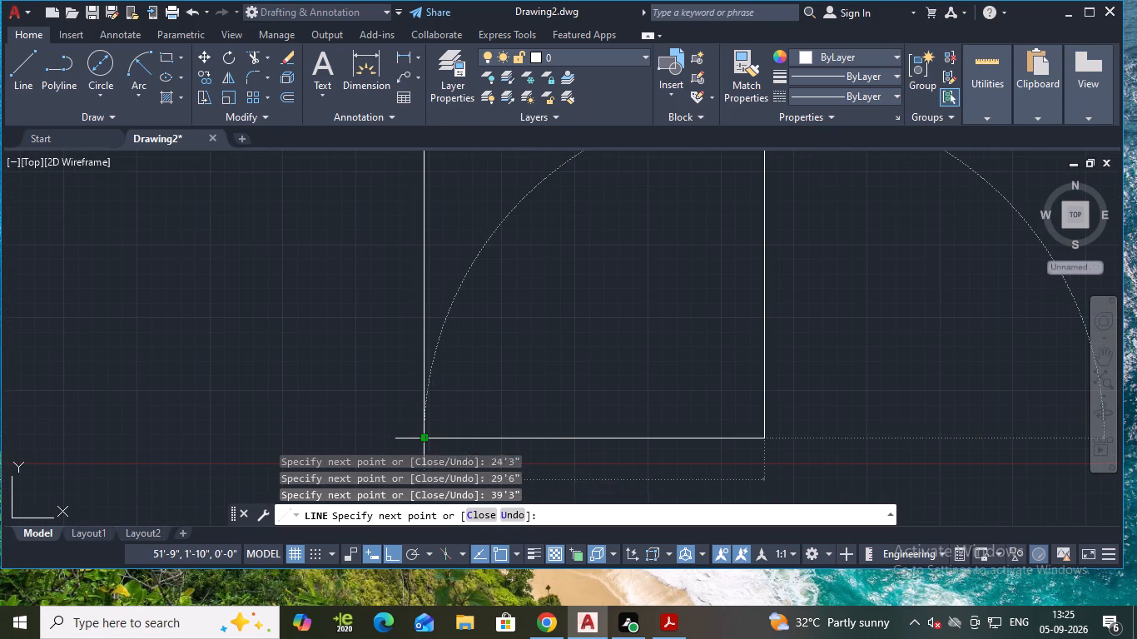
{"action": "left_click", "coordinate": [425, 437]}
{"action": "key", "text": "Escape"}
Join all the segments of the closed outline into a single polyline.
{"action": "scroll", "coordinate": [507, 255], "scroll_direction": "down", "scroll_amount": 3}
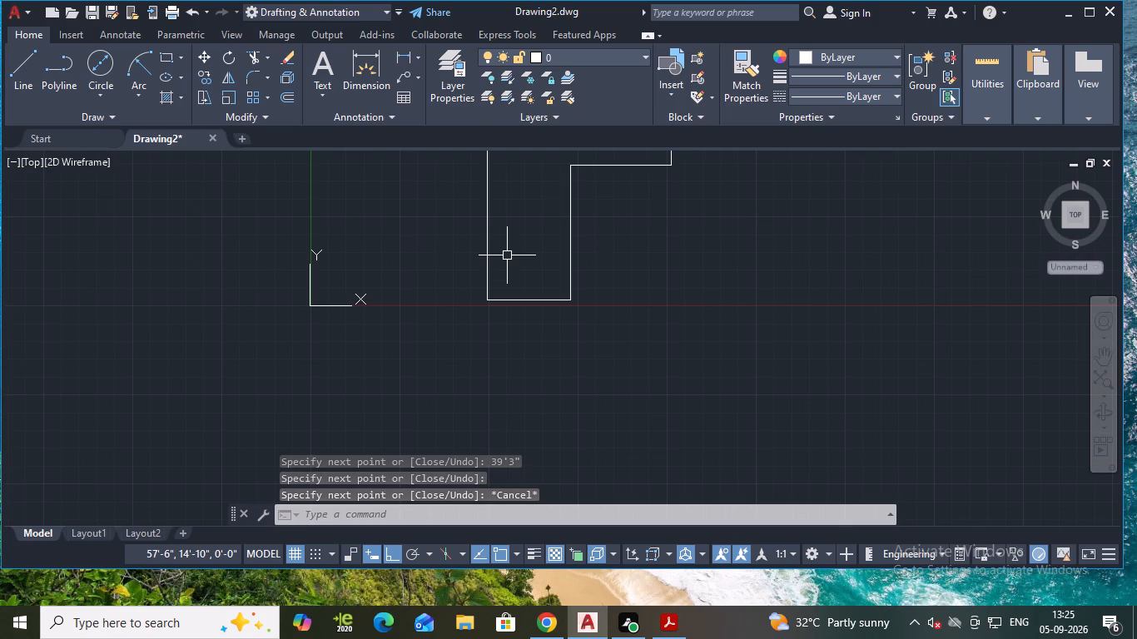
{"action": "middle_click_drag", "start_coordinate": [531, 171], "coordinate": [537, 317]}
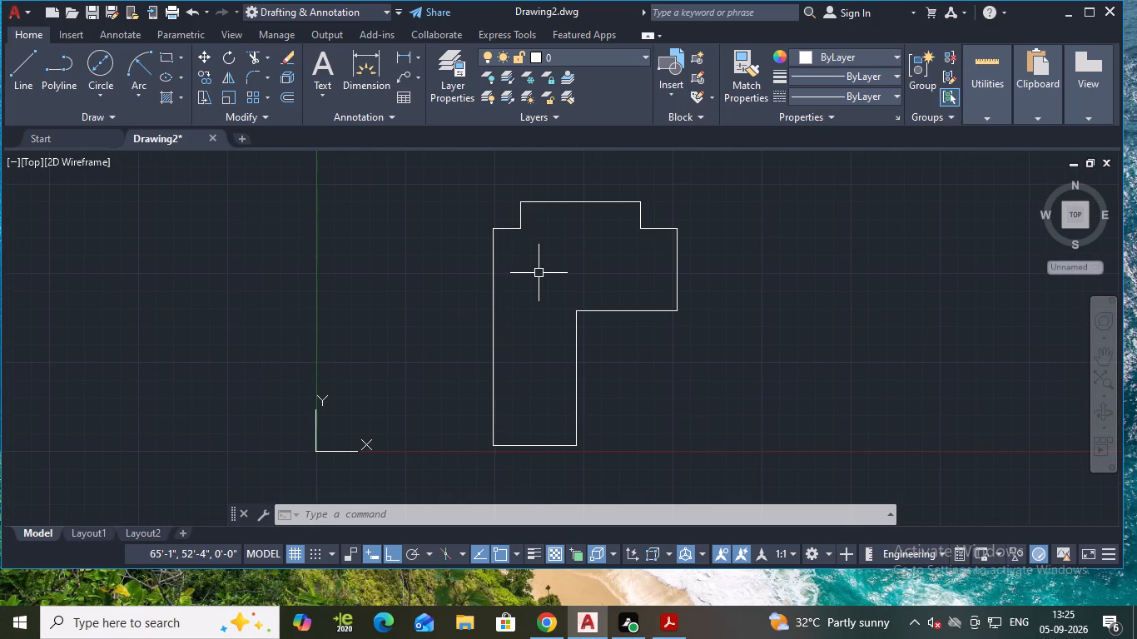
{"action": "scroll", "coordinate": [506, 259], "scroll_direction": "up", "scroll_amount": 1}
{"action": "middle_click", "coordinate": [503, 260]}
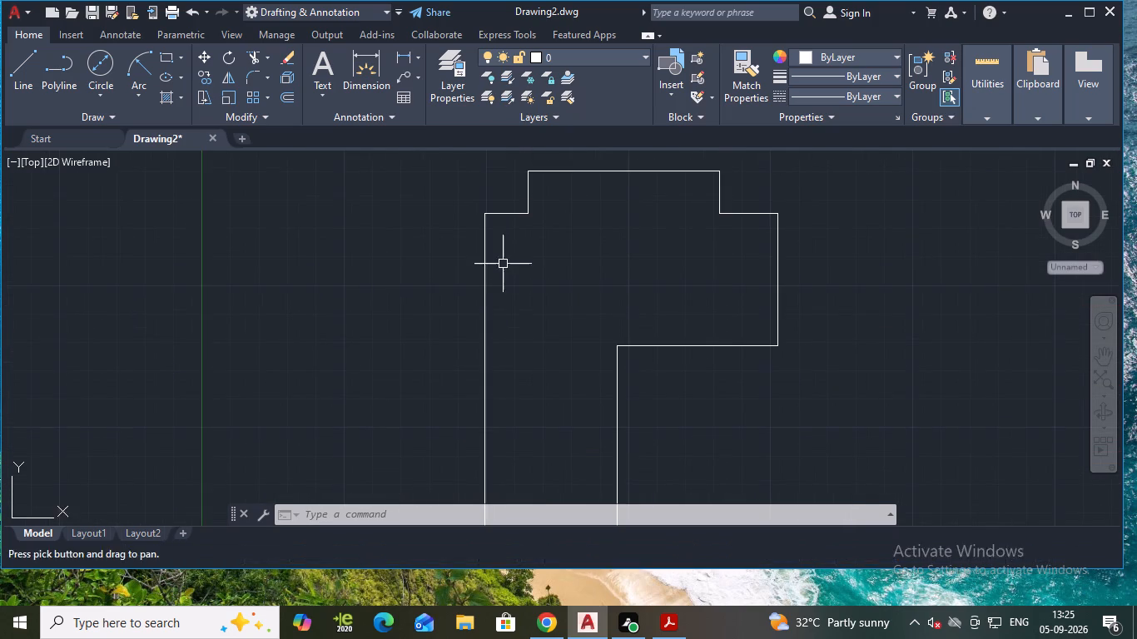
{"action": "scroll", "coordinate": [503, 264], "scroll_direction": "down", "scroll_amount": 1}
{"action": "middle_click_drag", "start_coordinate": [507, 255], "coordinate": [504, 288]}
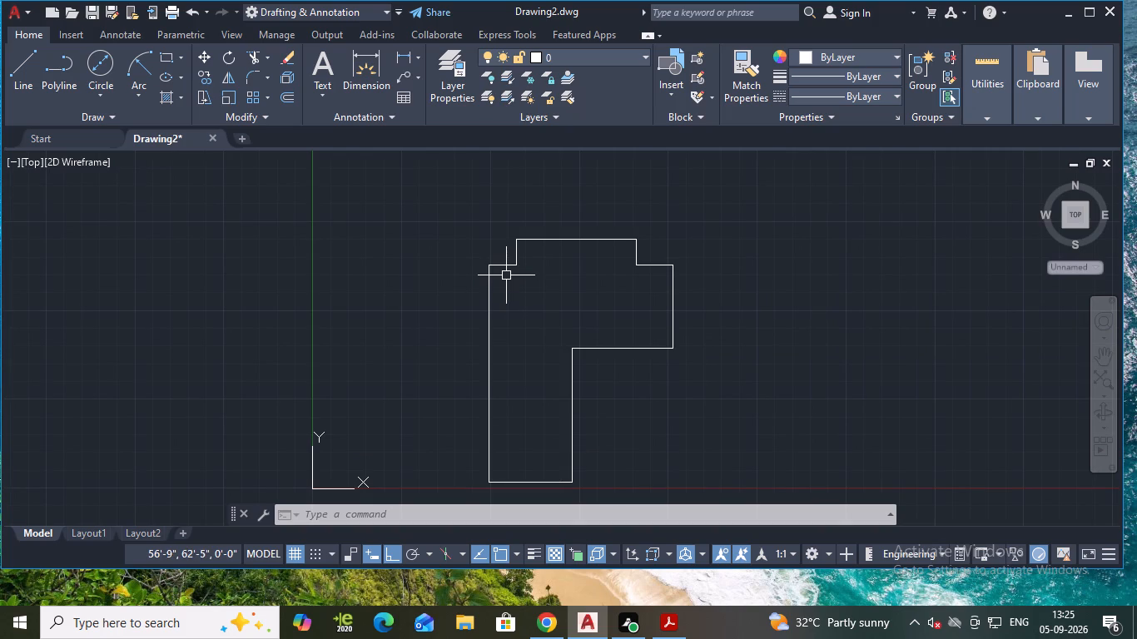
{"action": "key", "text": "ctrl+a"}
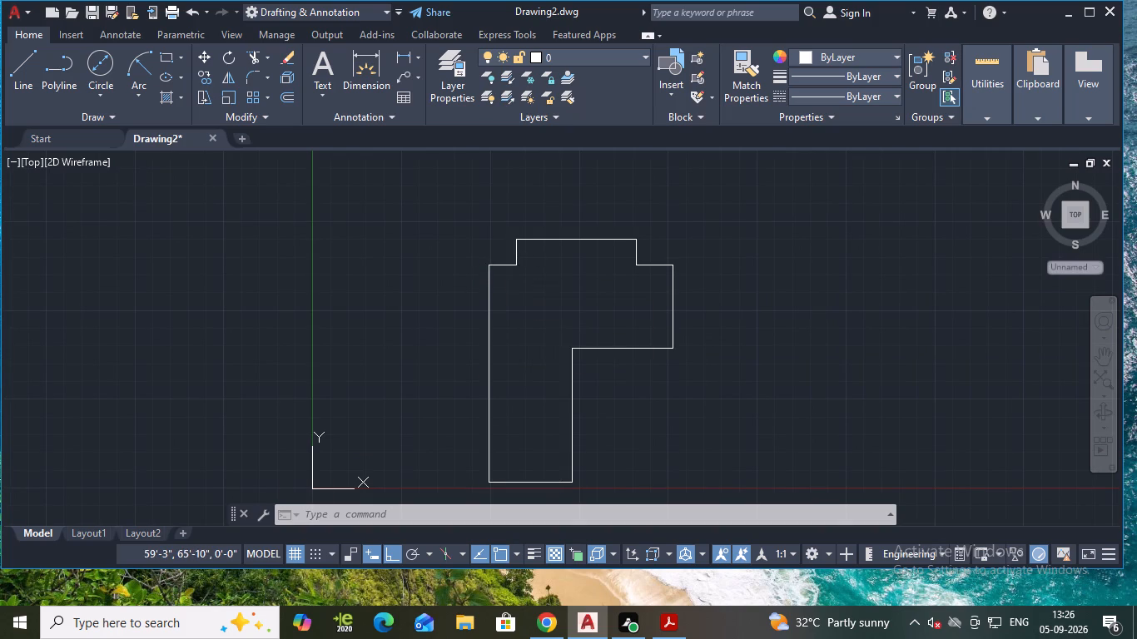
{"action": "type", "text": "JOIN"}
{"action": "key", "text": "Return"}
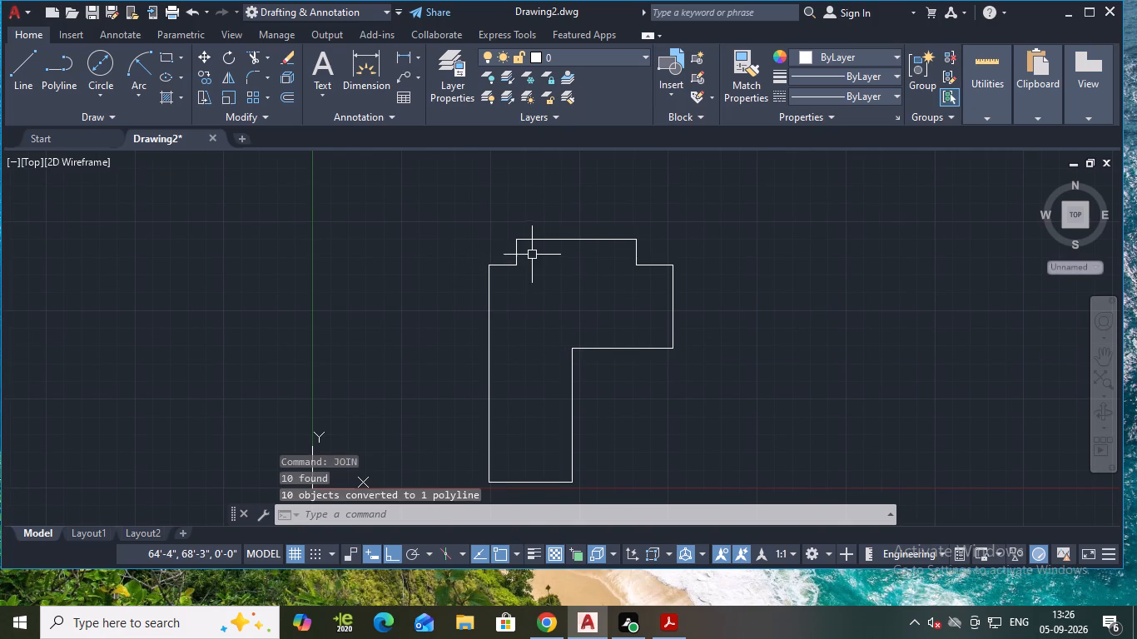
{"action": "left_click", "coordinate": [529, 239]}
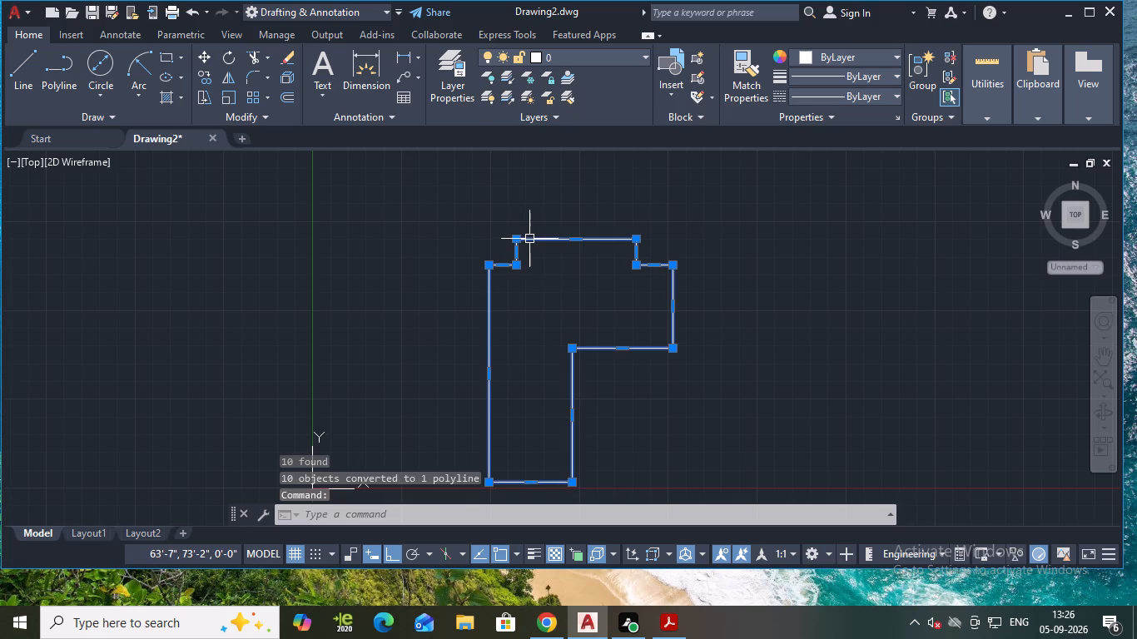
{"action": "key", "text": "Escape"}
{"action": "key", "text": "Escape"}
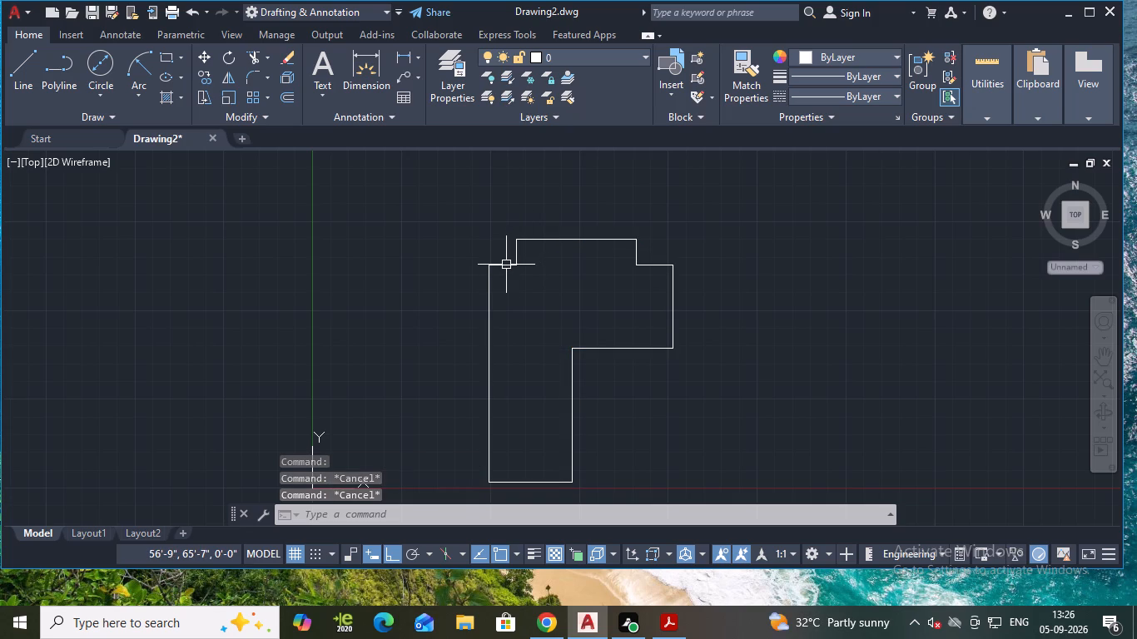
Offset the outline polyline 6" inward to form the wall thickness.
{"action": "type", "text": "OF"}
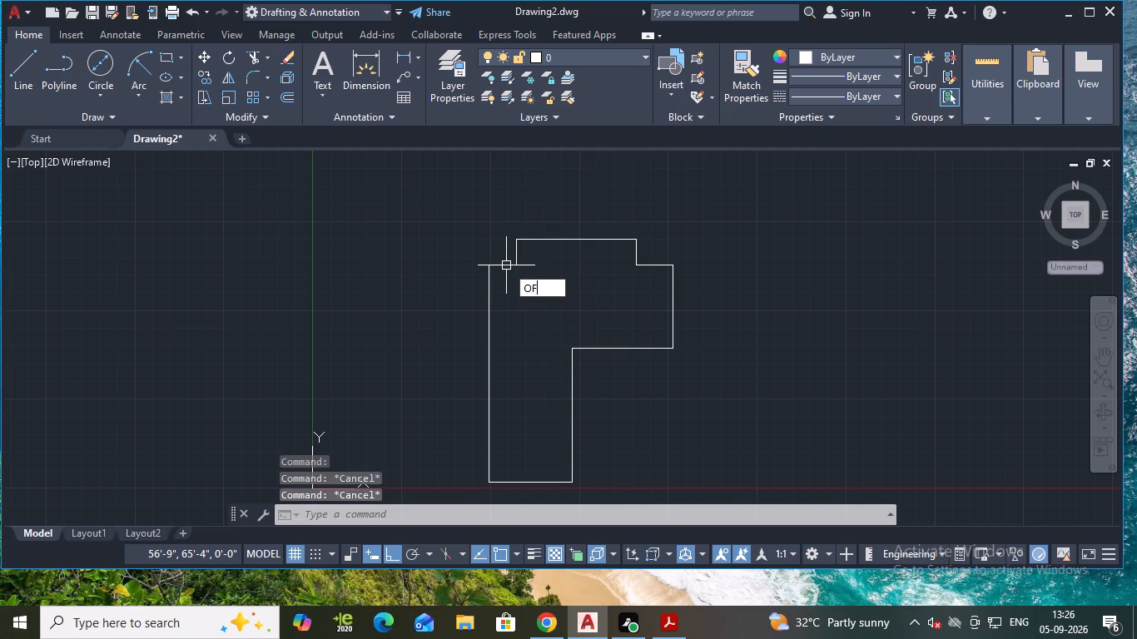
{"action": "key", "text": "Return"}
{"action": "key", "text": "Return"}
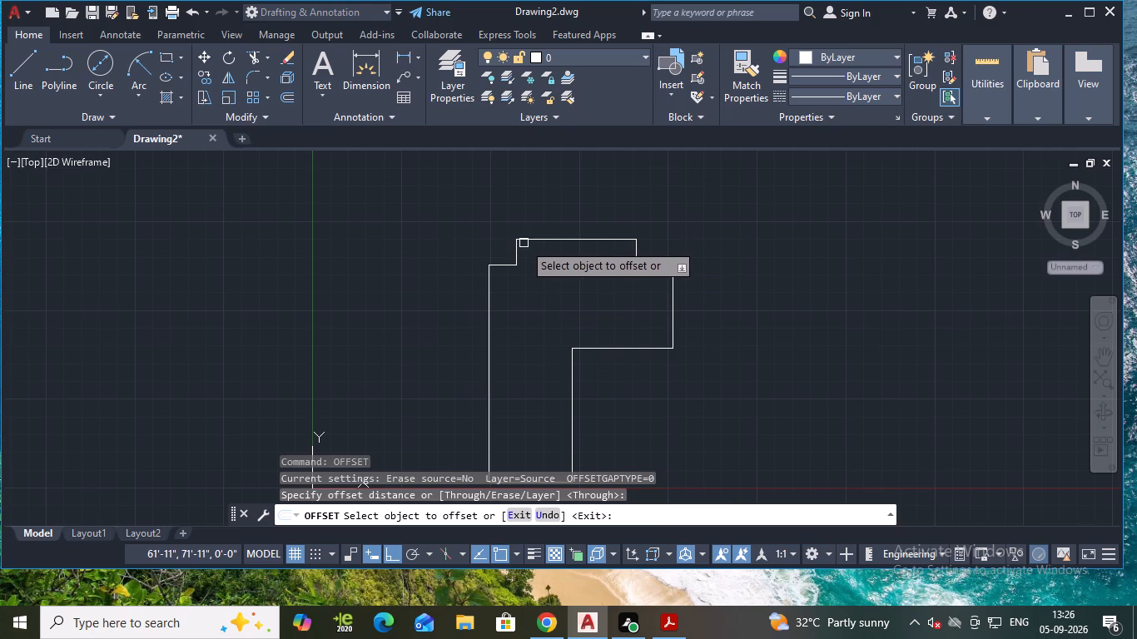
{"action": "left_click", "coordinate": [524, 243]}
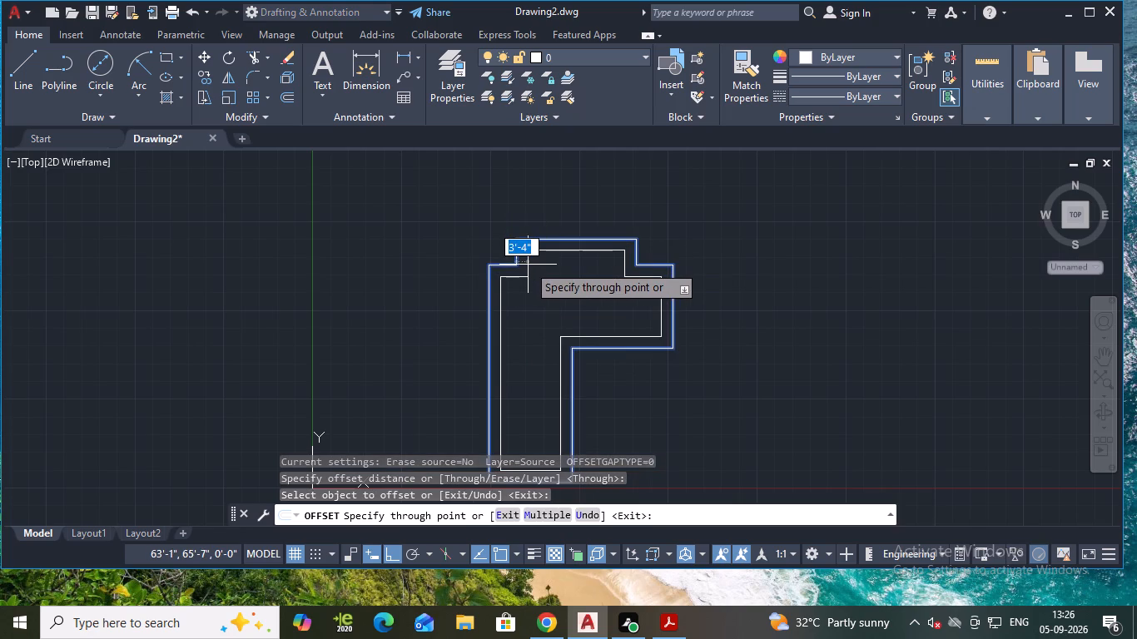
{"action": "type", "text": "6\""}
{"action": "key", "text": "Return"}
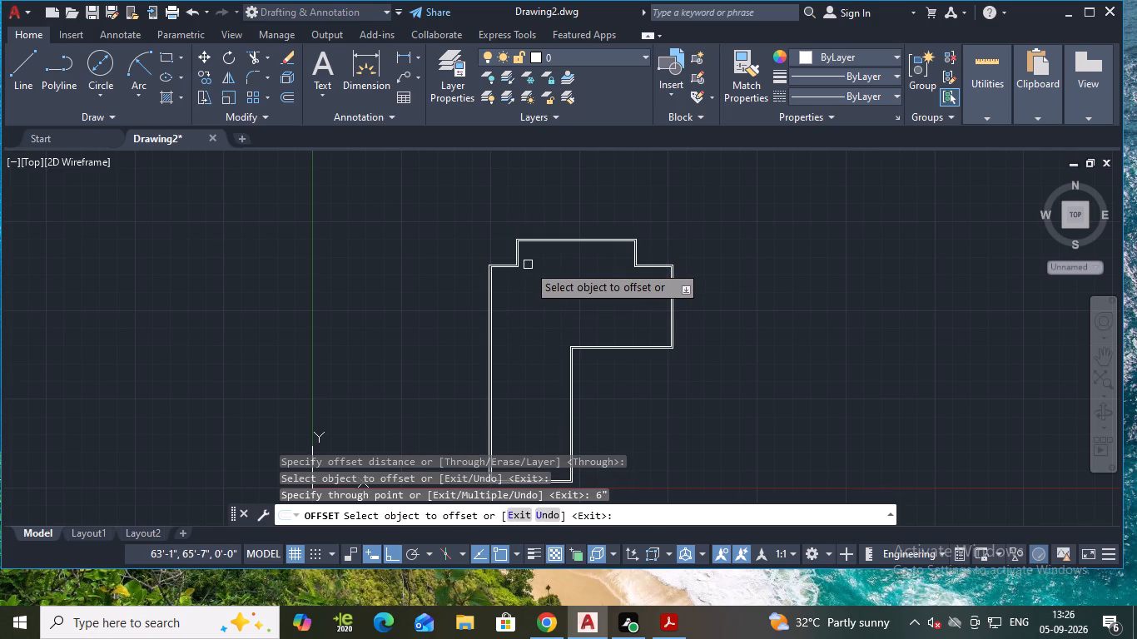
{"action": "scroll", "coordinate": [528, 265], "scroll_direction": "up", "scroll_amount": 3}
{"action": "middle_click_drag", "start_coordinate": [528, 265], "coordinate": [327, 269]}
{"action": "scroll", "coordinate": [327, 269], "scroll_direction": "down", "scroll_amount": 2}
{"action": "middle_click_drag", "start_coordinate": [347, 307], "coordinate": [336, 302]}
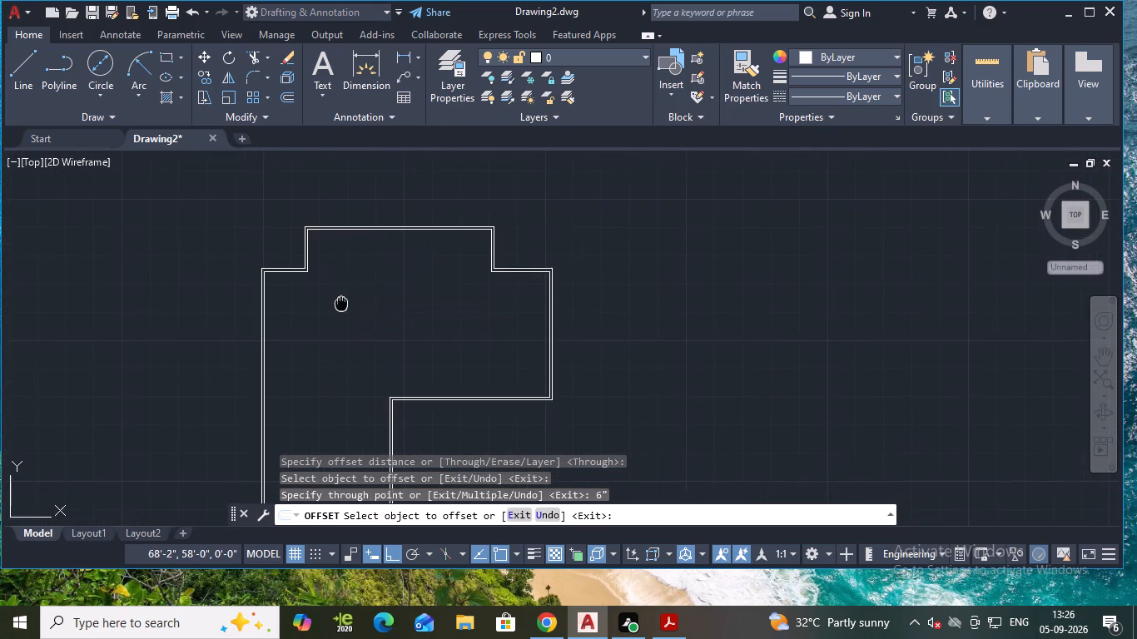
{"action": "middle_click_drag", "start_coordinate": [336, 302], "coordinate": [338, 252]}
{"action": "key", "text": "Escape"}
{"action": "key", "text": "Escape"}
{"action": "key", "text": "Escape"}
{"action": "key", "text": "Escape"}
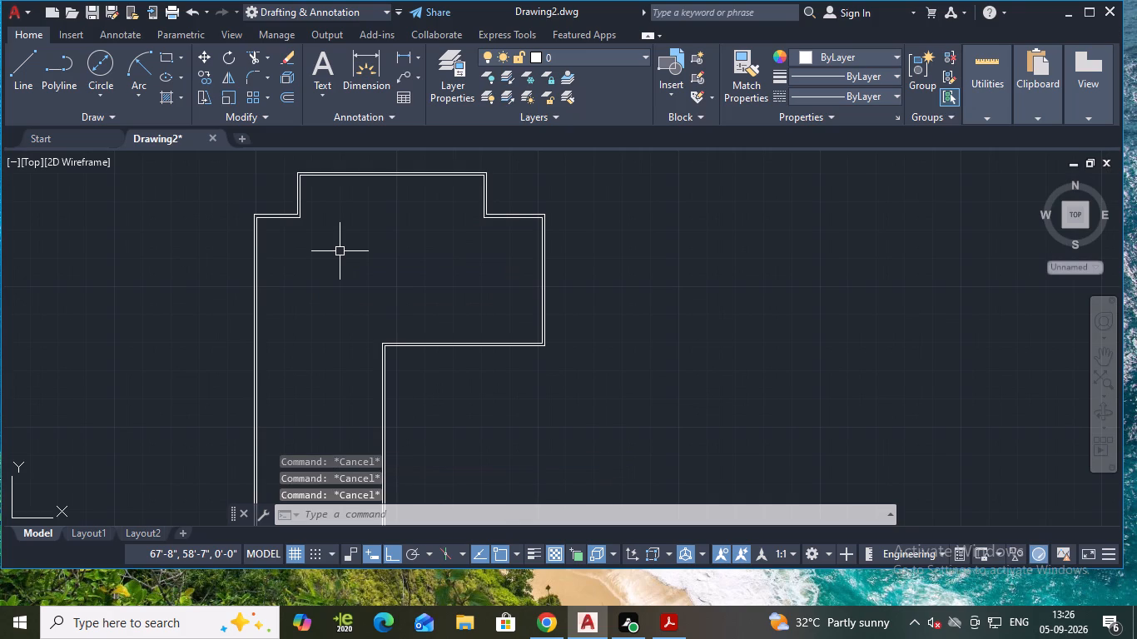
Explode both the outer and inner outline polylines into separate lines.
{"action": "key", "text": "ctrl+a"}
{"action": "type", "text": "EX"}
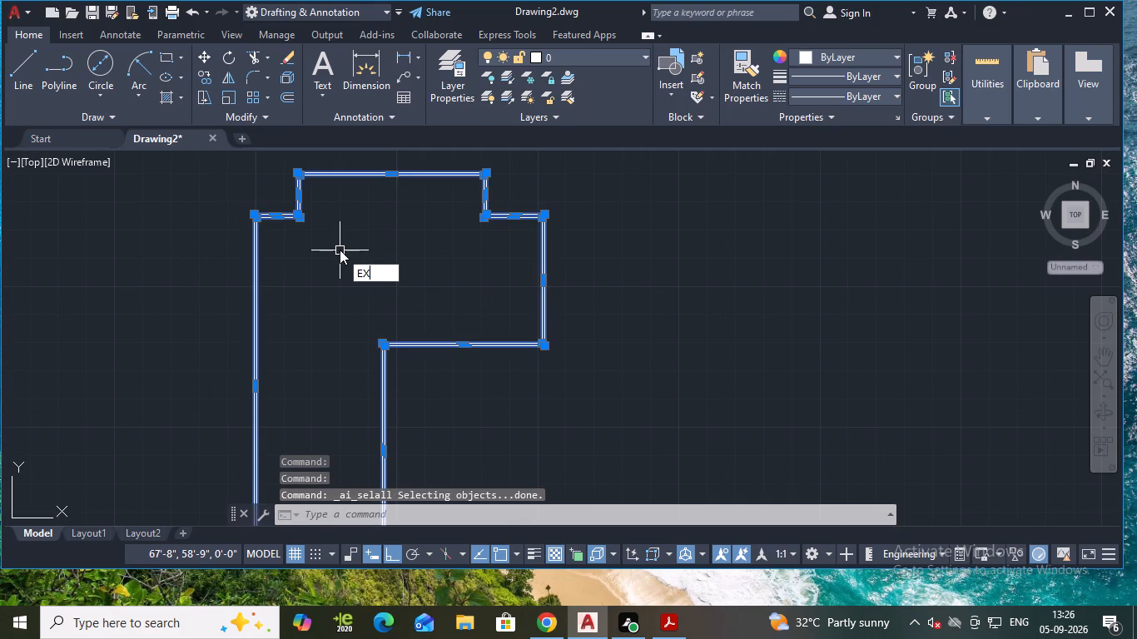
{"action": "key", "text": "p"}
{"action": "key", "text": "l"}
{"action": "key", "text": "o"}
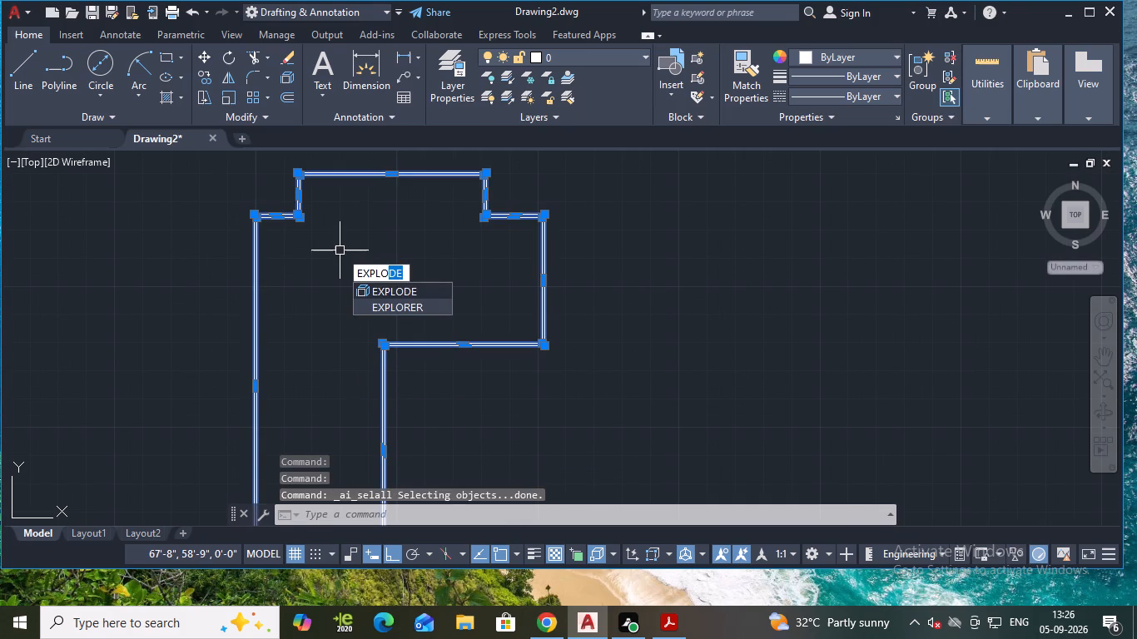
{"action": "key", "text": "Return"}
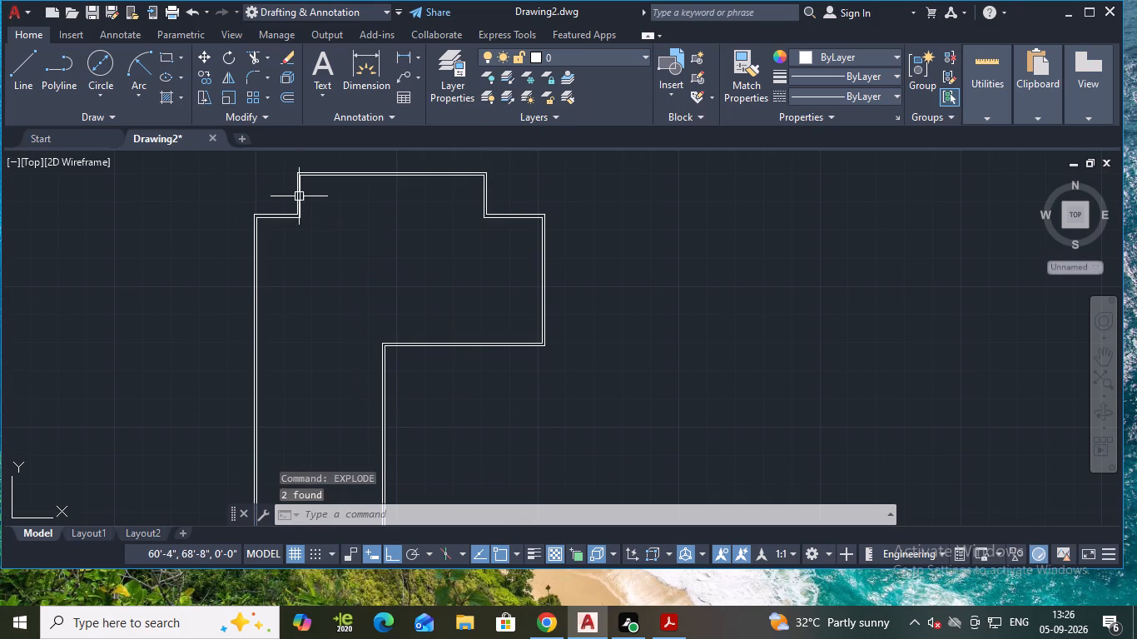
Offset the inner line of the long left wall 14'0" to the right, into the building.
{"action": "key", "text": "o"}
{"action": "key", "text": "f"}
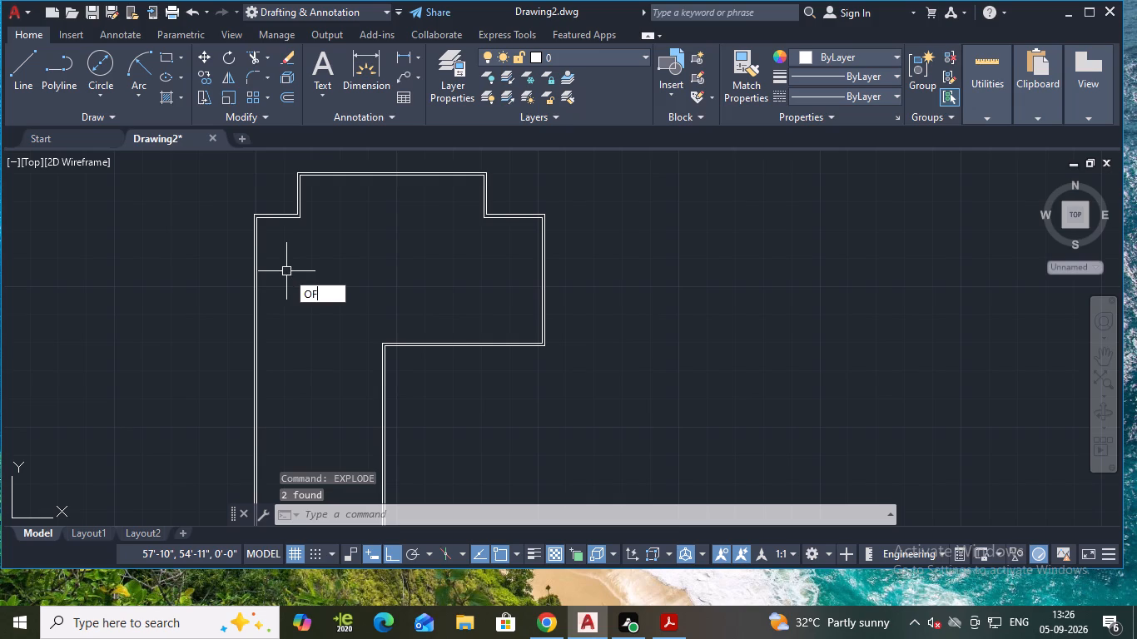
{"action": "key", "text": "Return"}
{"action": "key", "text": "Return"}
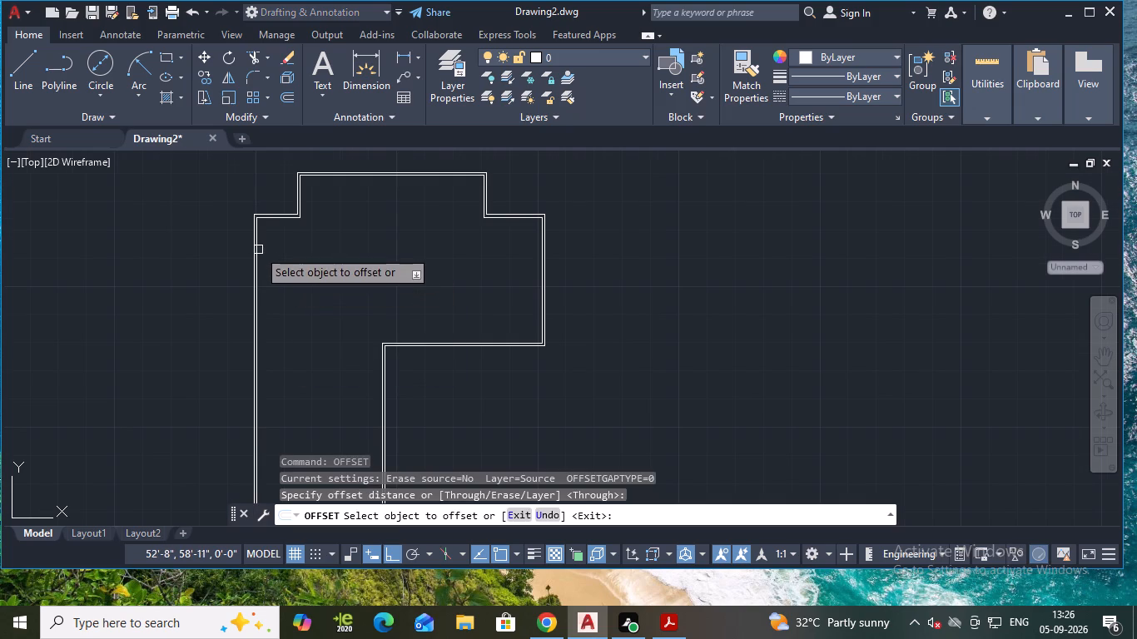
{"action": "scroll", "coordinate": [258, 250], "scroll_direction": "up", "scroll_amount": 1}
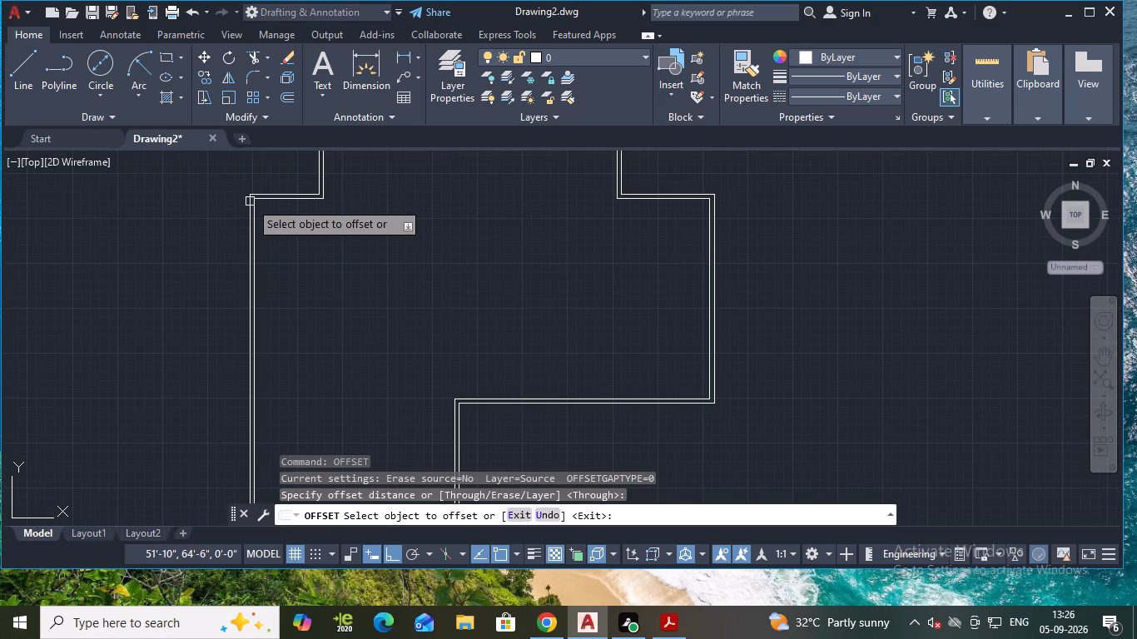
{"action": "scroll", "coordinate": [250, 201], "scroll_direction": "up", "scroll_amount": 1}
{"action": "scroll", "coordinate": [250, 201], "scroll_direction": "down", "scroll_amount": 1}
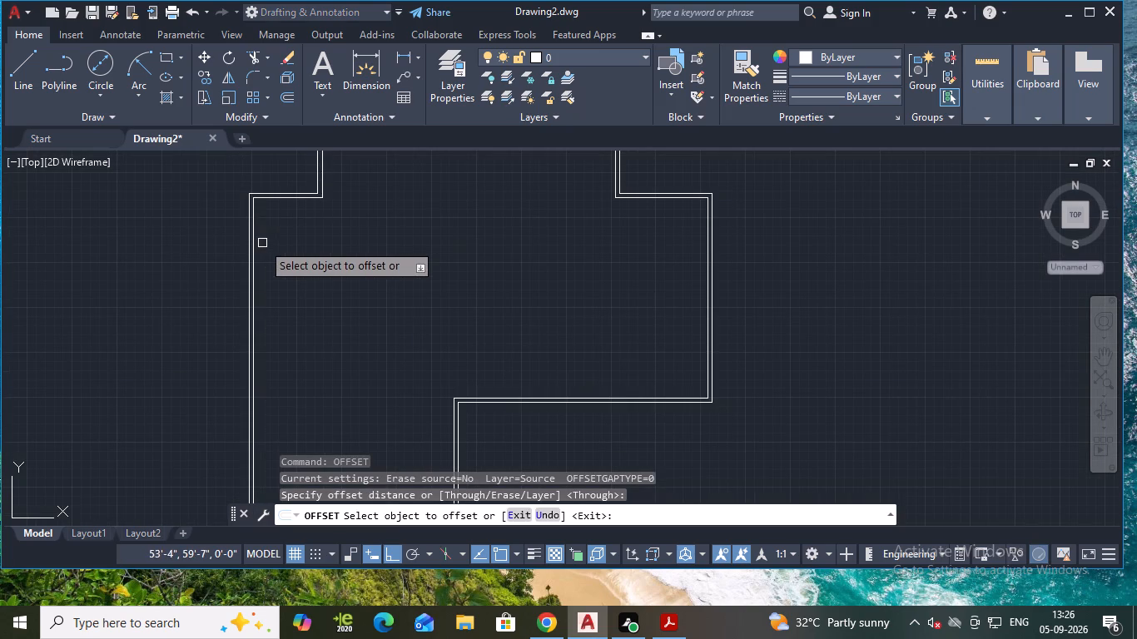
{"action": "left_click", "coordinate": [255, 250]}
{"action": "scroll", "coordinate": [314, 243], "scroll_direction": "down", "scroll_amount": 2}
{"action": "middle_click_drag", "start_coordinate": [314, 243], "coordinate": [311, 204]}
{"action": "scroll", "coordinate": [311, 204], "scroll_direction": "up", "scroll_amount": 2}
{"action": "middle_click_drag", "start_coordinate": [311, 204], "coordinate": [320, 209]}
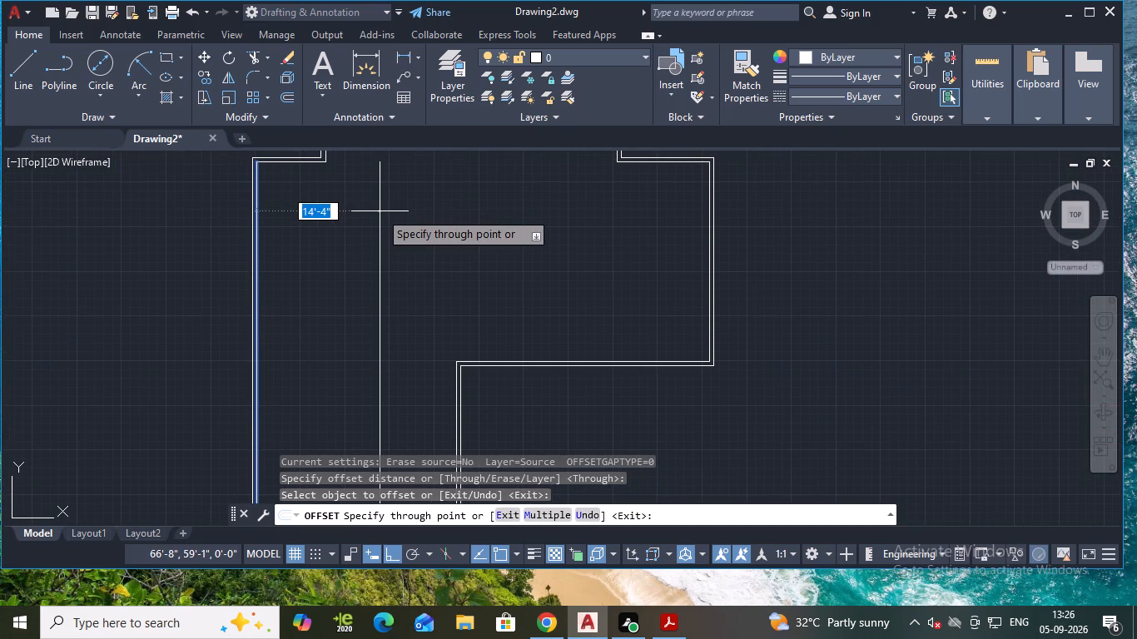
{"action": "type", "text": "14'"}
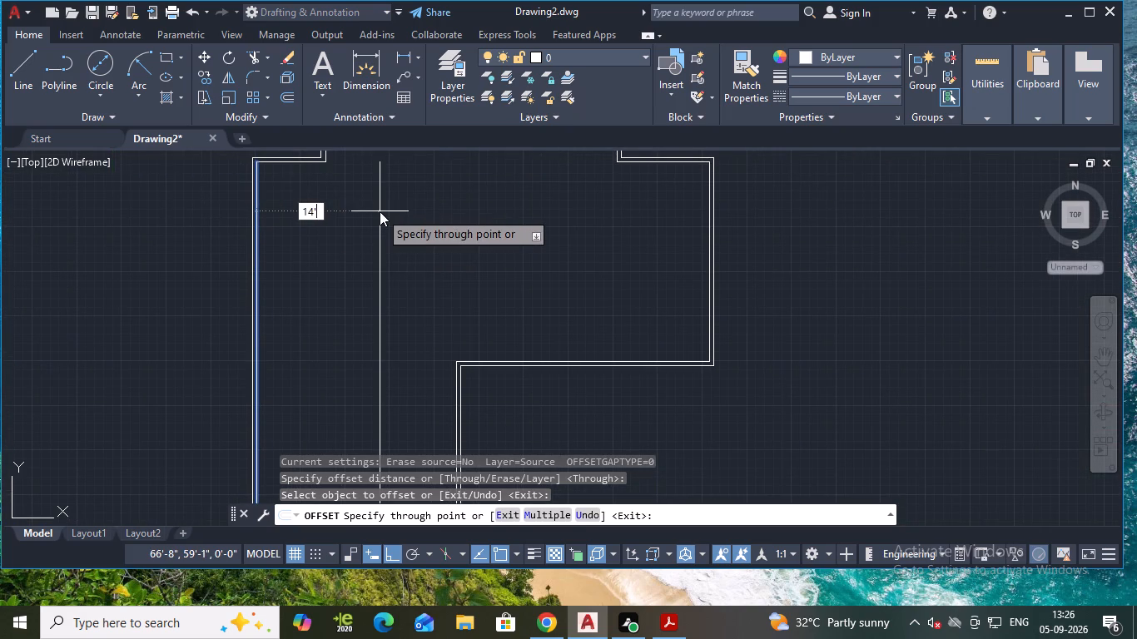
{"action": "type", "text": "0\""}
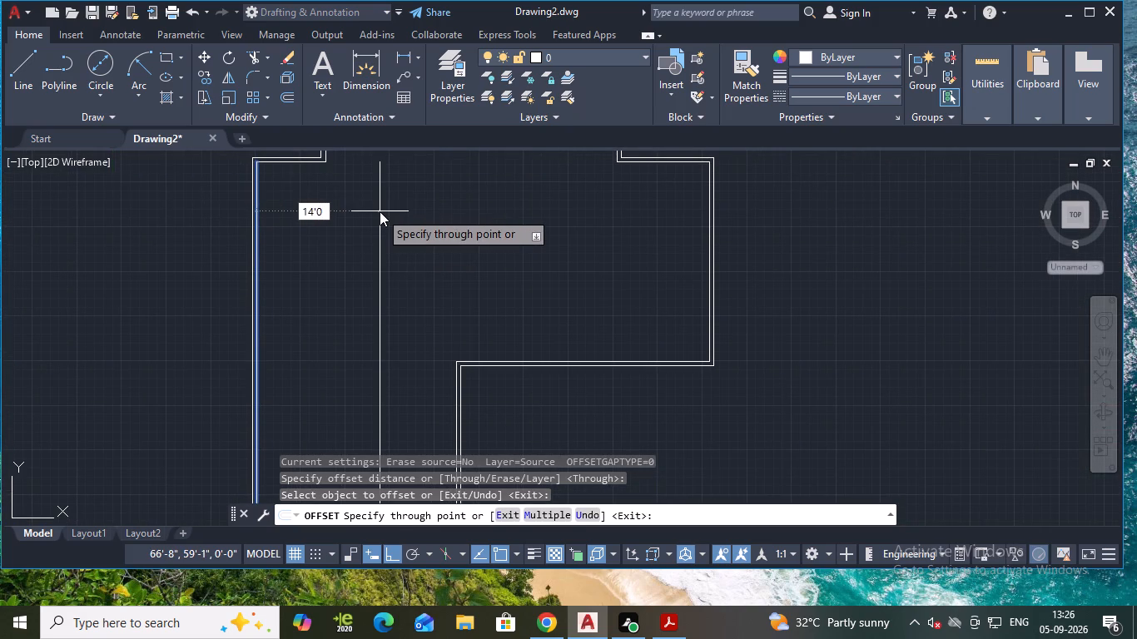
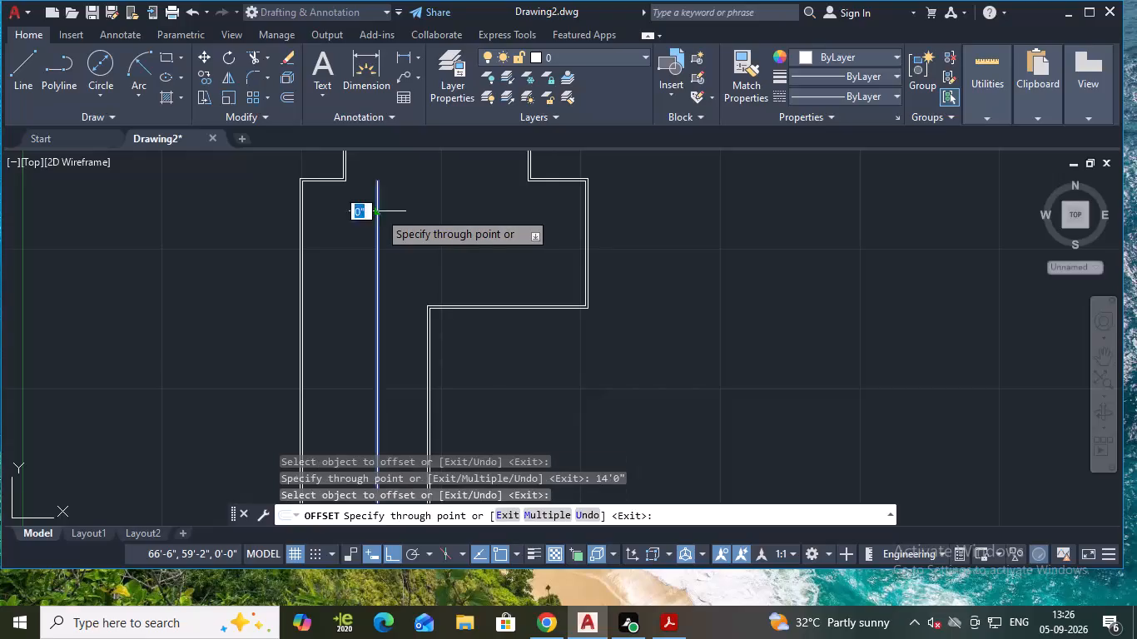
Offset the interior vertical wall line 6" to the right to form the partition's thickness.
{"action": "key", "text": "6"}
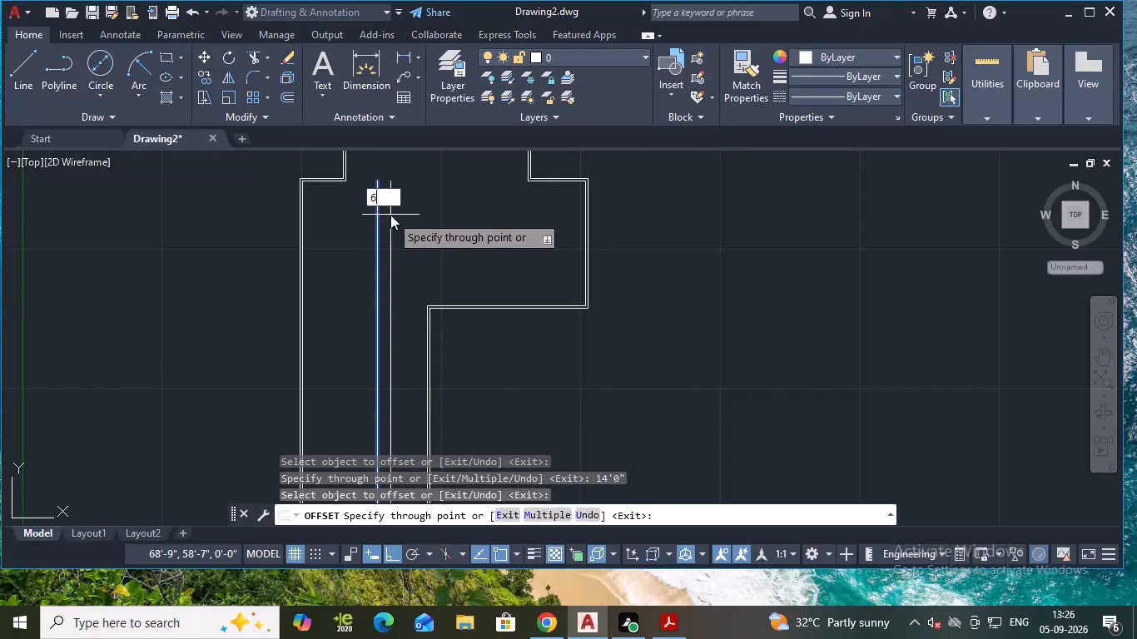
{"action": "key", "text": "shift+quotedbl"}
{"action": "key", "text": "Return"}
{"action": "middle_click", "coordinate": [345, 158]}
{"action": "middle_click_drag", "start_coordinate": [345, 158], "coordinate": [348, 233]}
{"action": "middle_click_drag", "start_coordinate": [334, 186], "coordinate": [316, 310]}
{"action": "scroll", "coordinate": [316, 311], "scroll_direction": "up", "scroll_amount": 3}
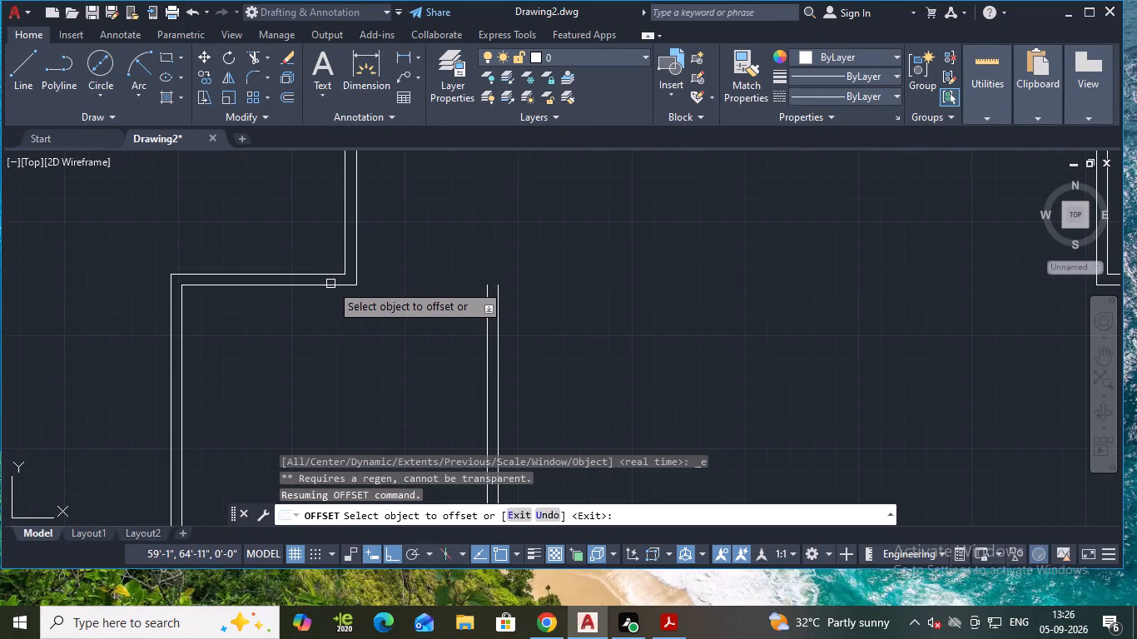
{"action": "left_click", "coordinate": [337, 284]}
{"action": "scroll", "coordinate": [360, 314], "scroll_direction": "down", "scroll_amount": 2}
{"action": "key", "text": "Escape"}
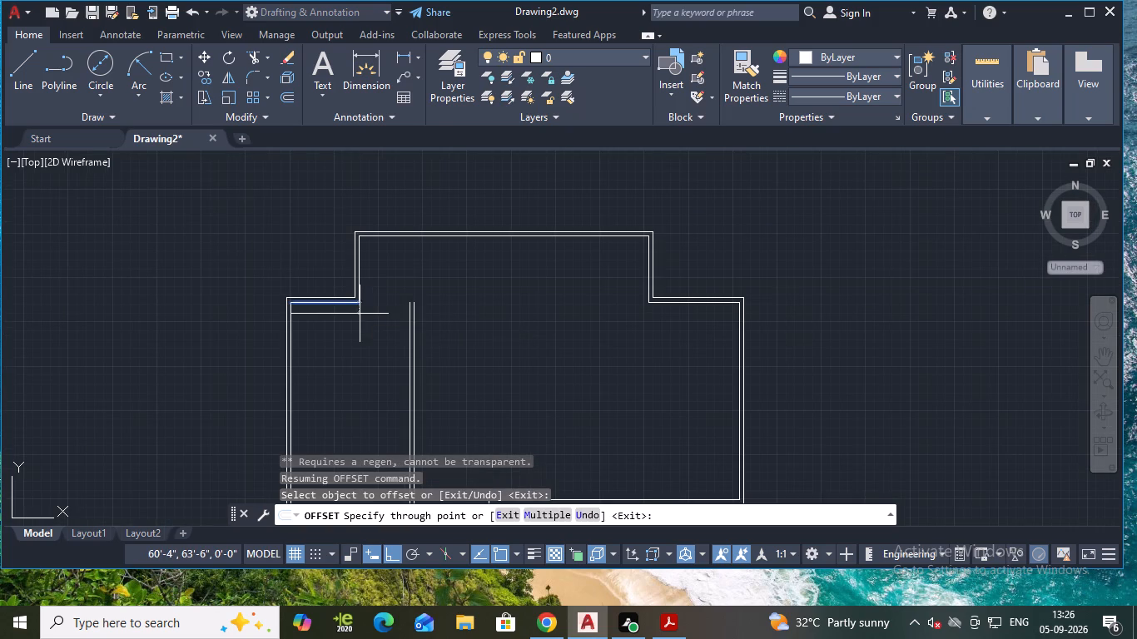
Extend the inner line of the short upper-left wall across to the interior vertical partition.
{"action": "type", "text": "TR"}
{"action": "key", "text": "Return"}
{"action": "key", "text": "Return"}
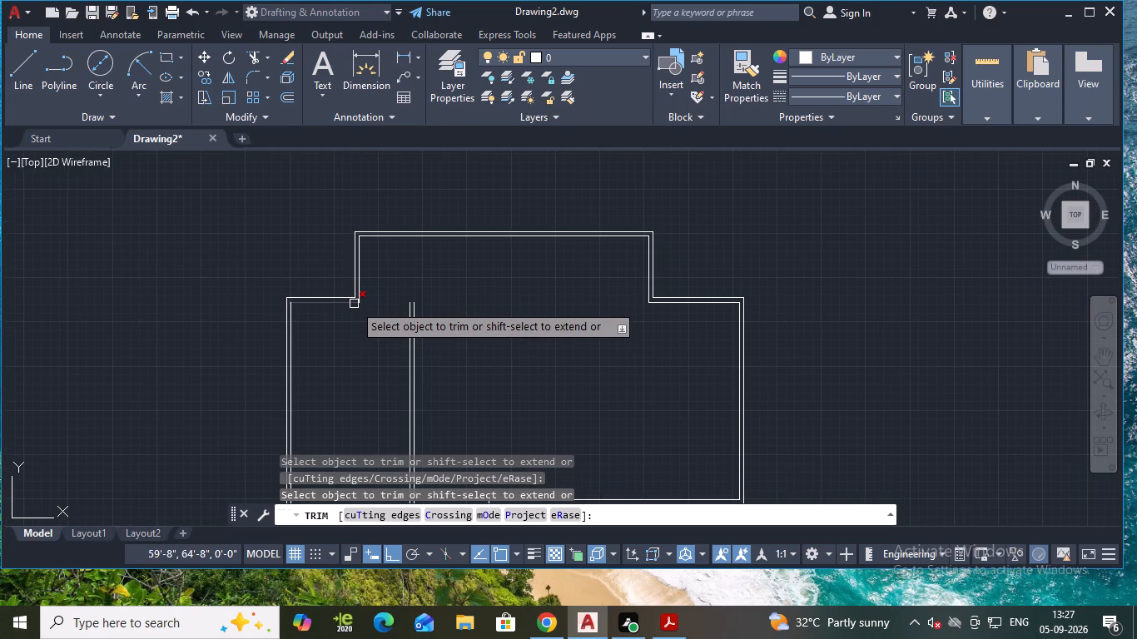
{"action": "left_click", "coordinate": [354, 304], "text": "shift"}
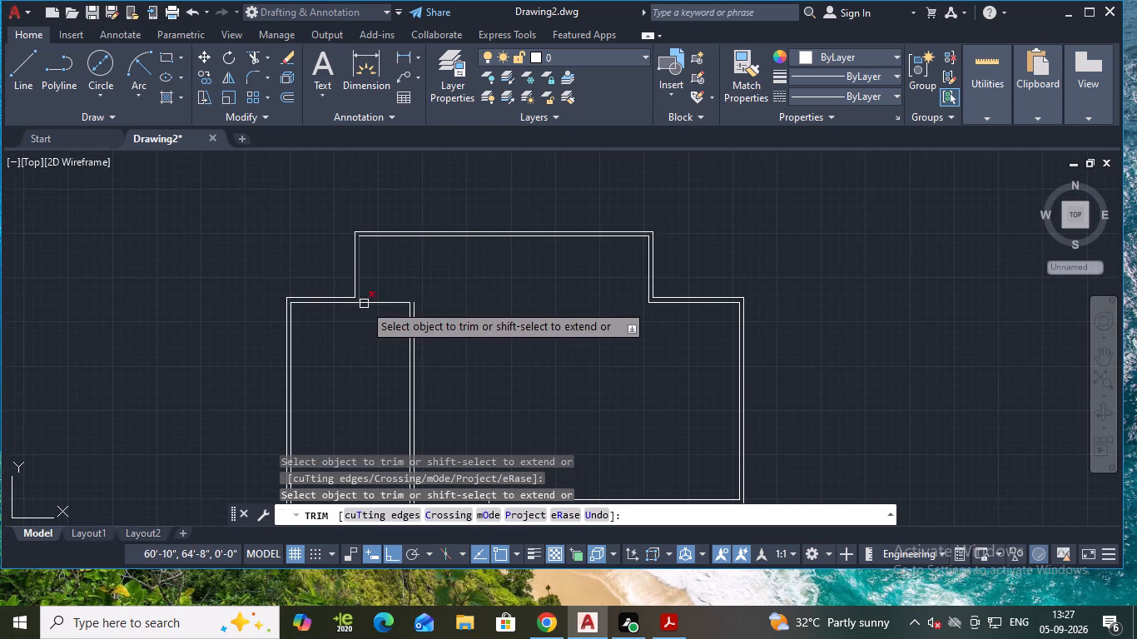
{"action": "scroll", "coordinate": [412, 303], "scroll_direction": "up", "scroll_amount": 1}
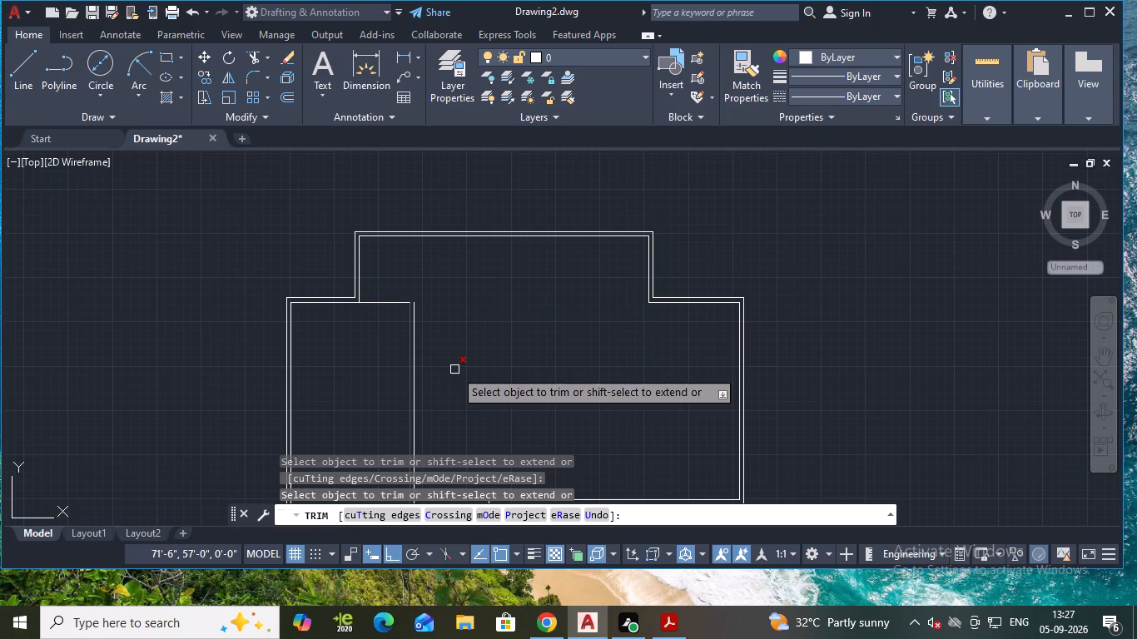
{"action": "scroll", "coordinate": [452, 369], "scroll_direction": "up", "scroll_amount": 1}
{"action": "middle_click_drag", "start_coordinate": [405, 297], "coordinate": [395, 274]}
{"action": "key", "text": "Escape"}
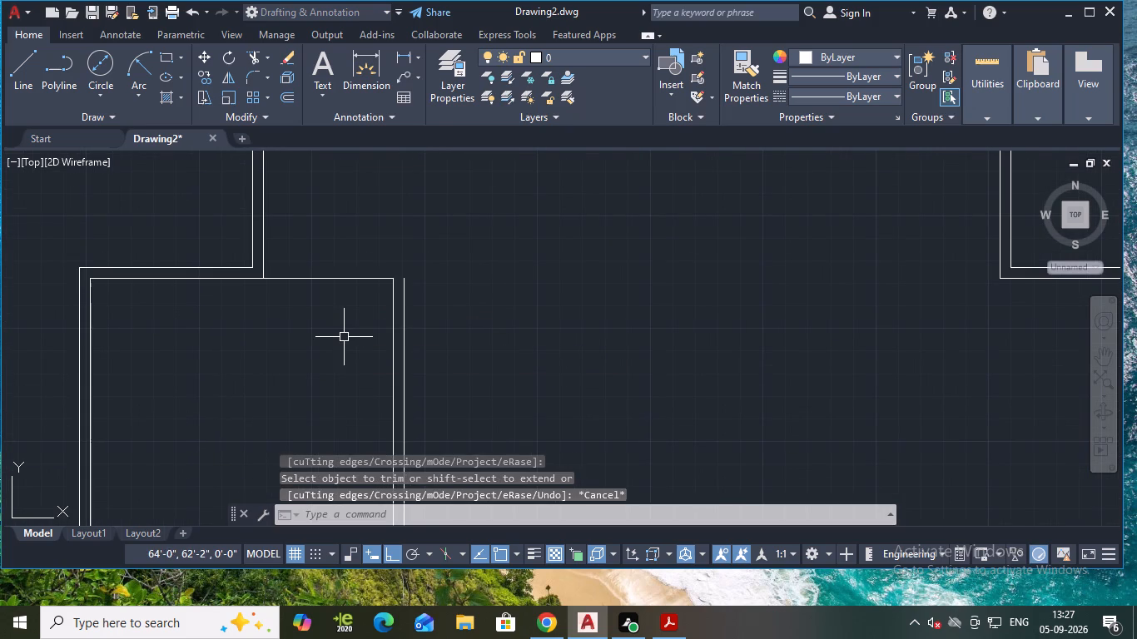
Offset the extended upper-left wall line 14'0" downward using the Through option to place the first cross wall.
{"action": "left_click", "coordinate": [286, 106]}
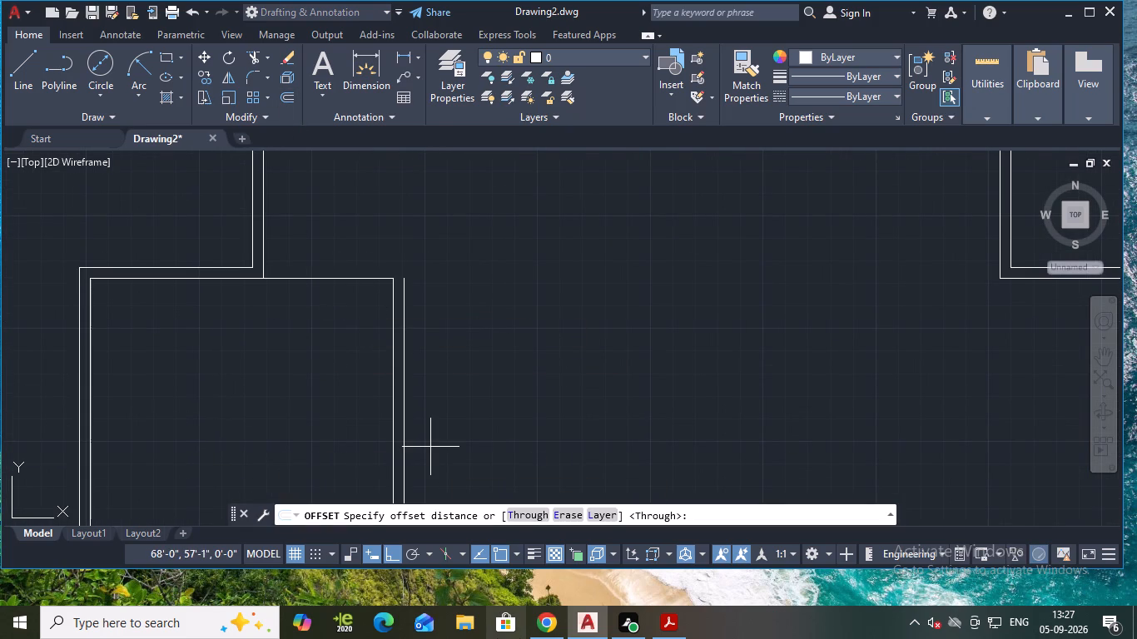
{"action": "left_click", "coordinate": [524, 515]}
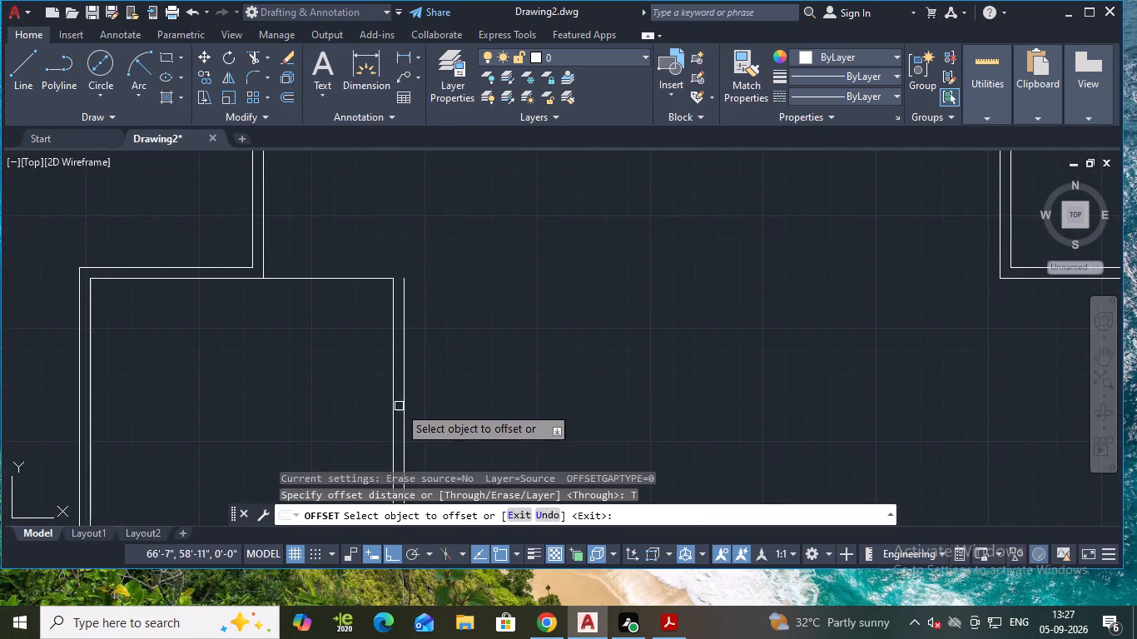
{"action": "left_click", "coordinate": [327, 278]}
{"action": "scroll", "coordinate": [310, 378], "scroll_direction": "down", "scroll_amount": 1}
{"action": "middle_click_drag", "start_coordinate": [311, 367], "coordinate": [347, 296]}
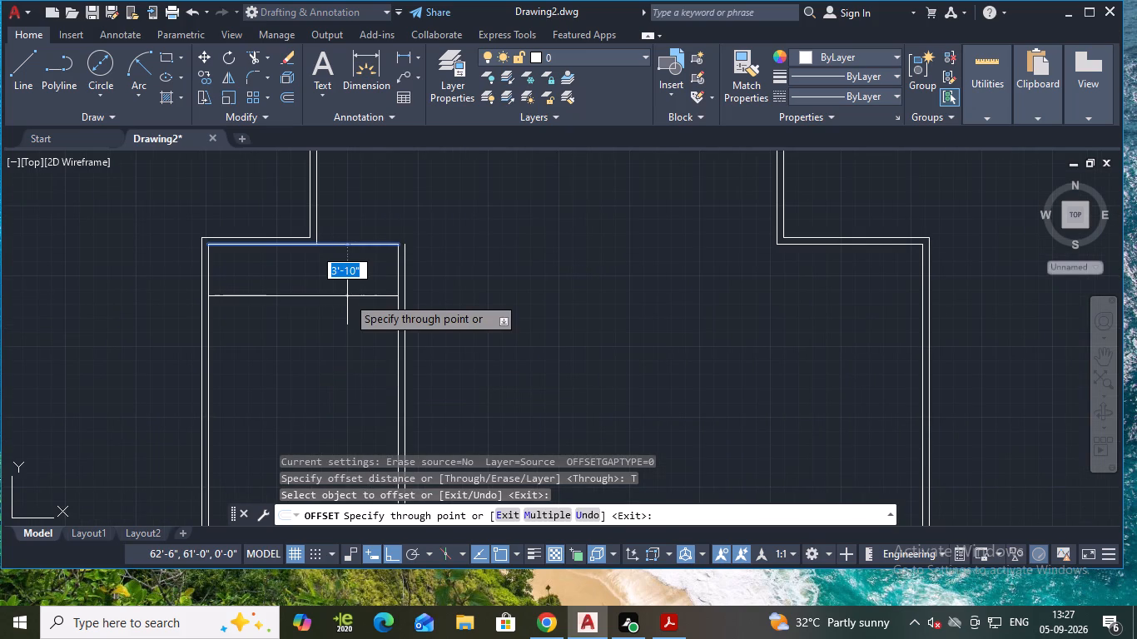
{"action": "type", "text": "14'0\""}
{"action": "key", "text": "Return"}
Offset the first cross-wall line 6" downward to form its thickness.
{"action": "scroll", "coordinate": [359, 296], "scroll_direction": "down", "scroll_amount": 1}
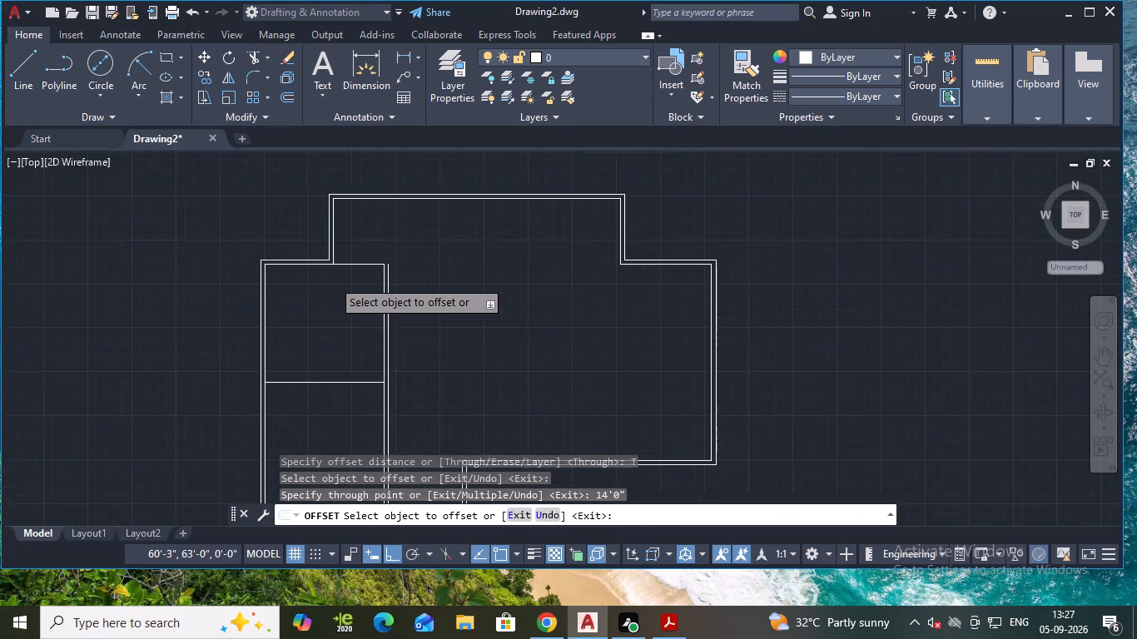
{"action": "scroll", "coordinate": [332, 280], "scroll_direction": "down", "scroll_amount": 2}
{"action": "middle_click_drag", "start_coordinate": [330, 305], "coordinate": [345, 236]}
{"action": "scroll", "coordinate": [354, 241], "scroll_direction": "up", "scroll_amount": 2}
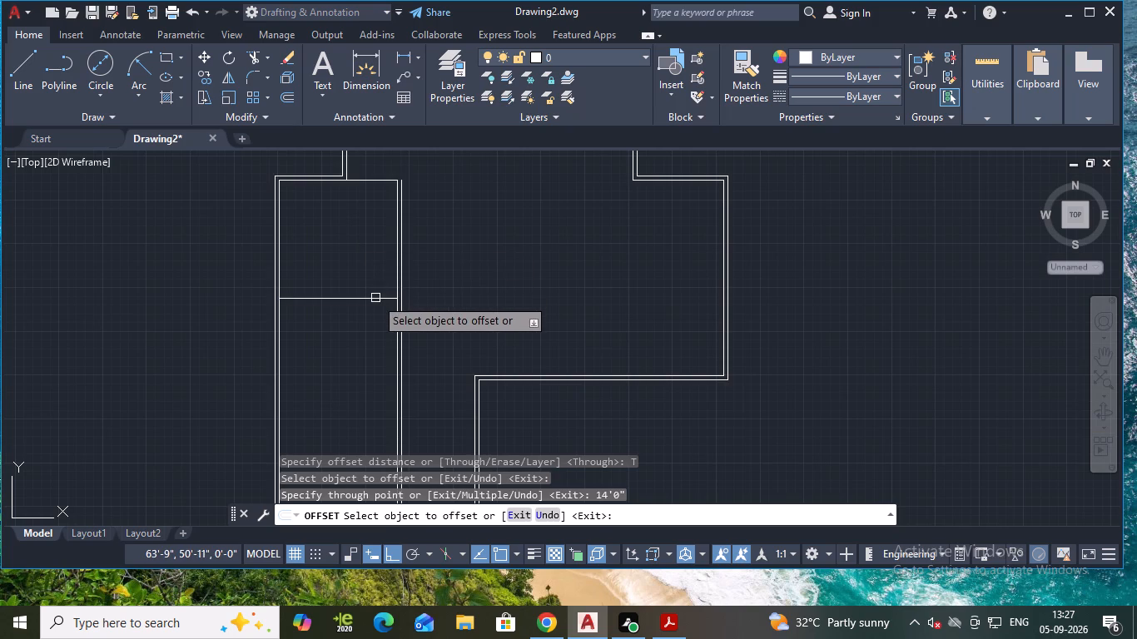
{"action": "left_click", "coordinate": [375, 298]}
{"action": "type", "text": "6\""}
{"action": "key", "text": "Return"}
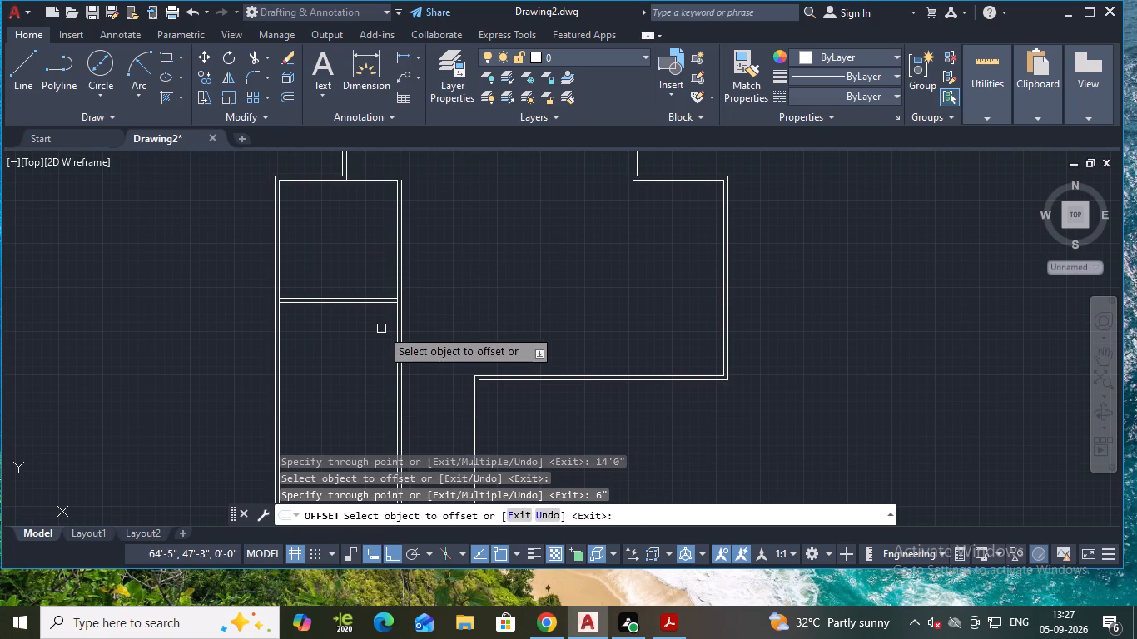
Offset the lower line of the first cross wall 14'0" downward to place the second cross wall.
{"action": "scroll", "coordinate": [371, 324], "scroll_direction": "down", "scroll_amount": 2}
{"action": "middle_click_drag", "start_coordinate": [370, 359], "coordinate": [359, 232]}
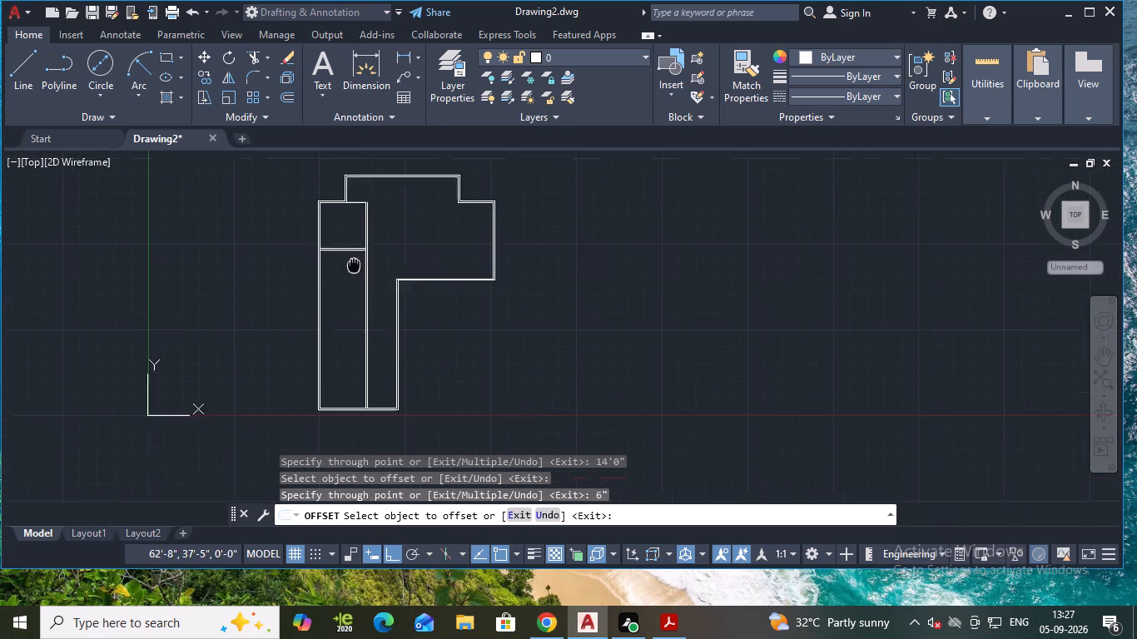
{"action": "middle_click_drag", "start_coordinate": [359, 232], "coordinate": [359, 231]}
{"action": "middle_click_drag", "start_coordinate": [340, 192], "coordinate": [360, 302]}
{"action": "scroll", "coordinate": [360, 302], "scroll_direction": "up", "scroll_amount": 2}
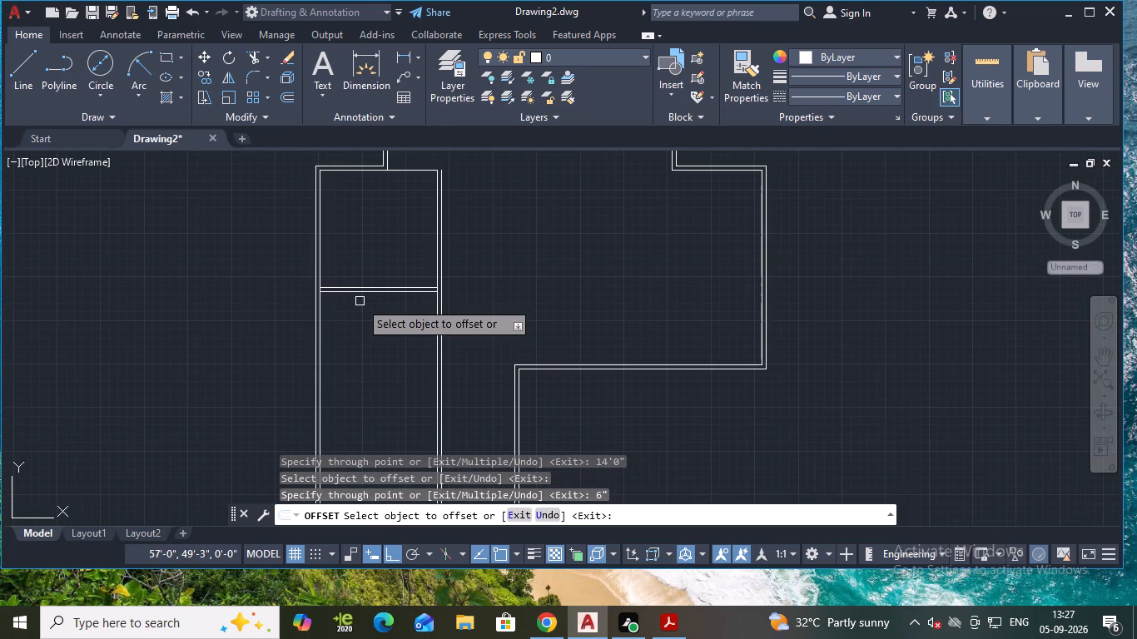
{"action": "scroll", "coordinate": [360, 301], "scroll_direction": "up", "scroll_amount": 1}
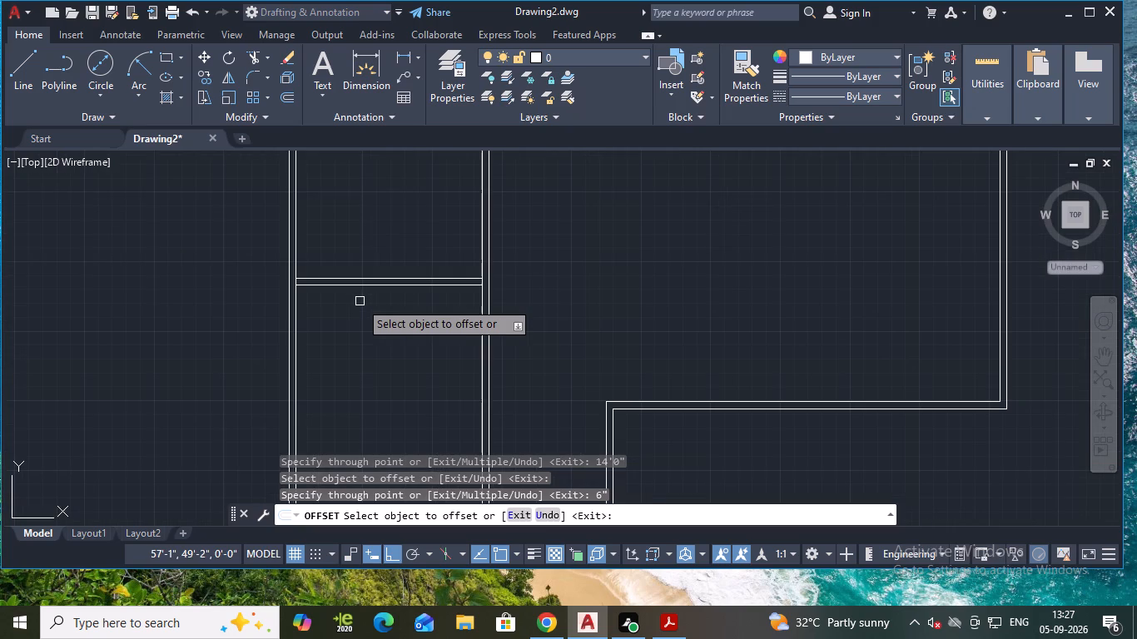
{"action": "left_click", "coordinate": [363, 283]}
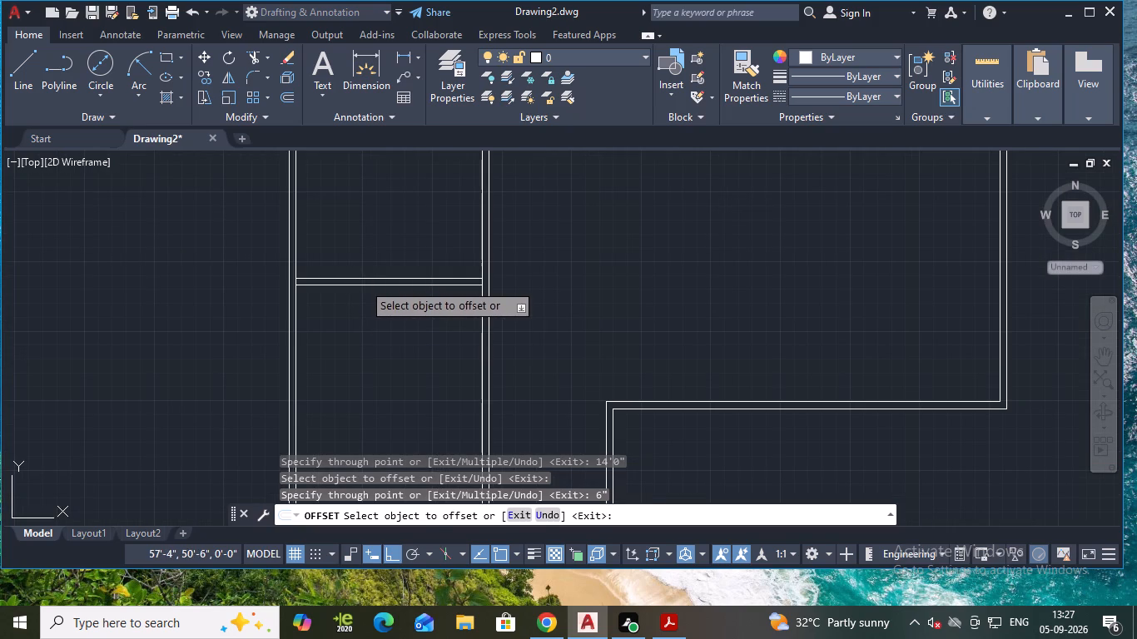
{"action": "type", "text": "14'0\""}
{"action": "key", "text": "Return"}
Offset the second cross-wall line 6" downward to form its thickness.
{"action": "scroll", "coordinate": [388, 332], "scroll_direction": "down", "scroll_amount": 4}
{"action": "middle_click_drag", "start_coordinate": [368, 320], "coordinate": [365, 318]}
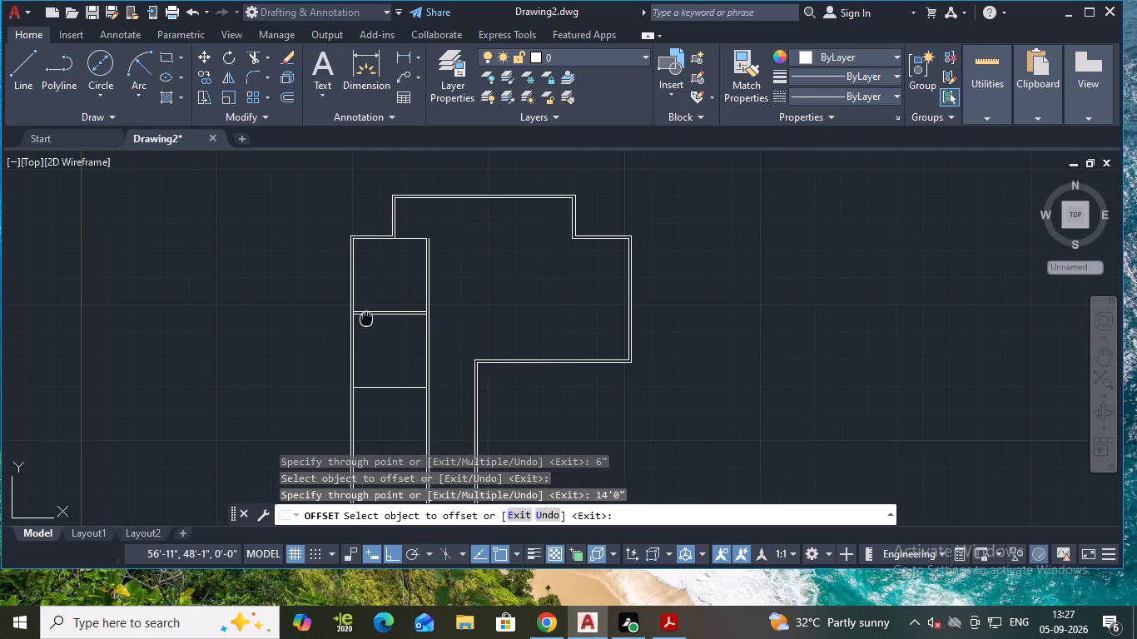
{"action": "middle_click_drag", "start_coordinate": [365, 318], "coordinate": [367, 241]}
{"action": "left_click", "coordinate": [375, 309]}
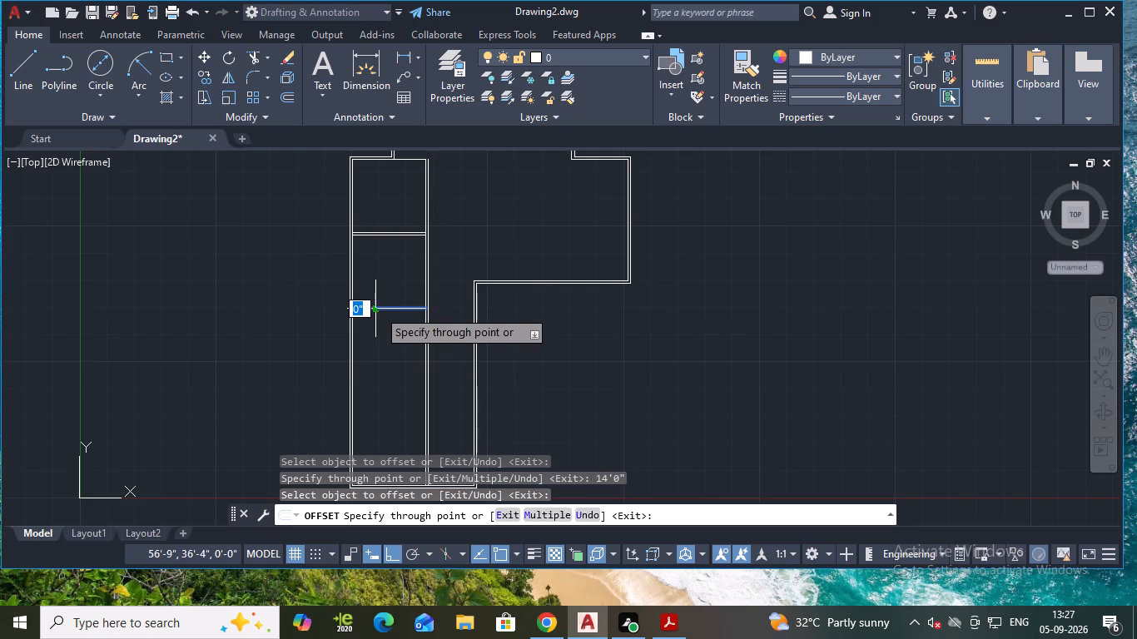
{"action": "type", "text": "6\""}
{"action": "key", "text": "Return"}
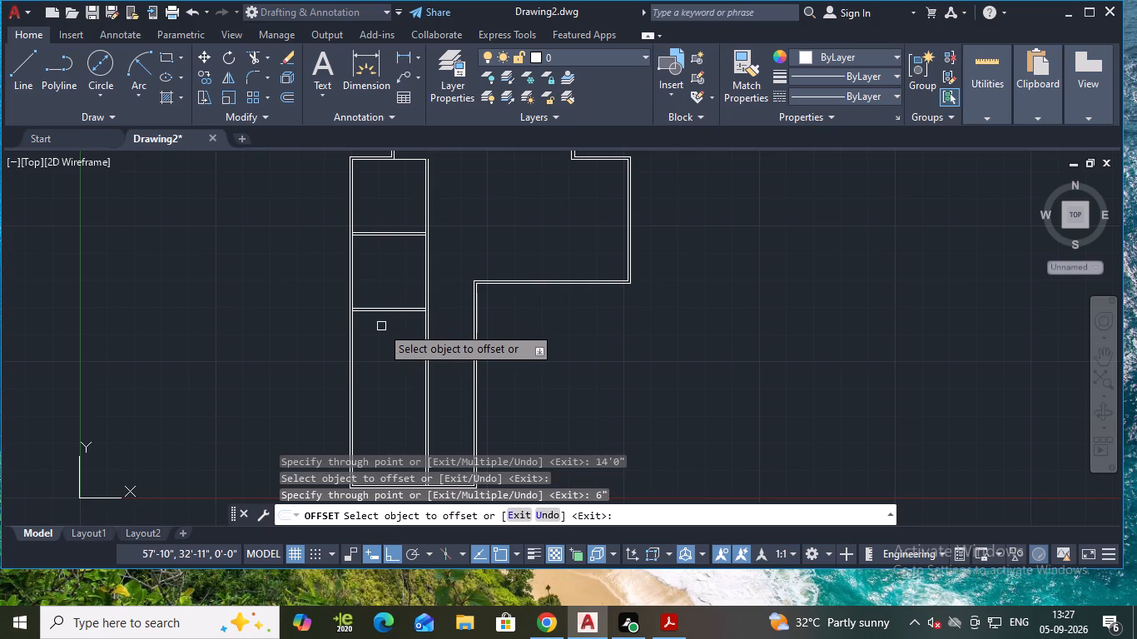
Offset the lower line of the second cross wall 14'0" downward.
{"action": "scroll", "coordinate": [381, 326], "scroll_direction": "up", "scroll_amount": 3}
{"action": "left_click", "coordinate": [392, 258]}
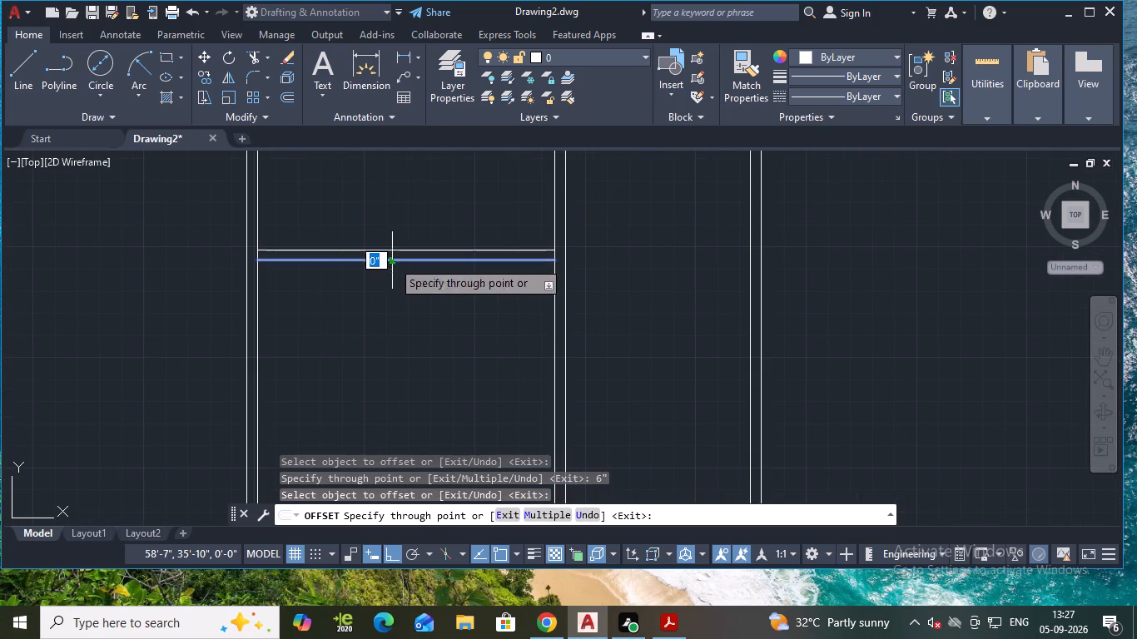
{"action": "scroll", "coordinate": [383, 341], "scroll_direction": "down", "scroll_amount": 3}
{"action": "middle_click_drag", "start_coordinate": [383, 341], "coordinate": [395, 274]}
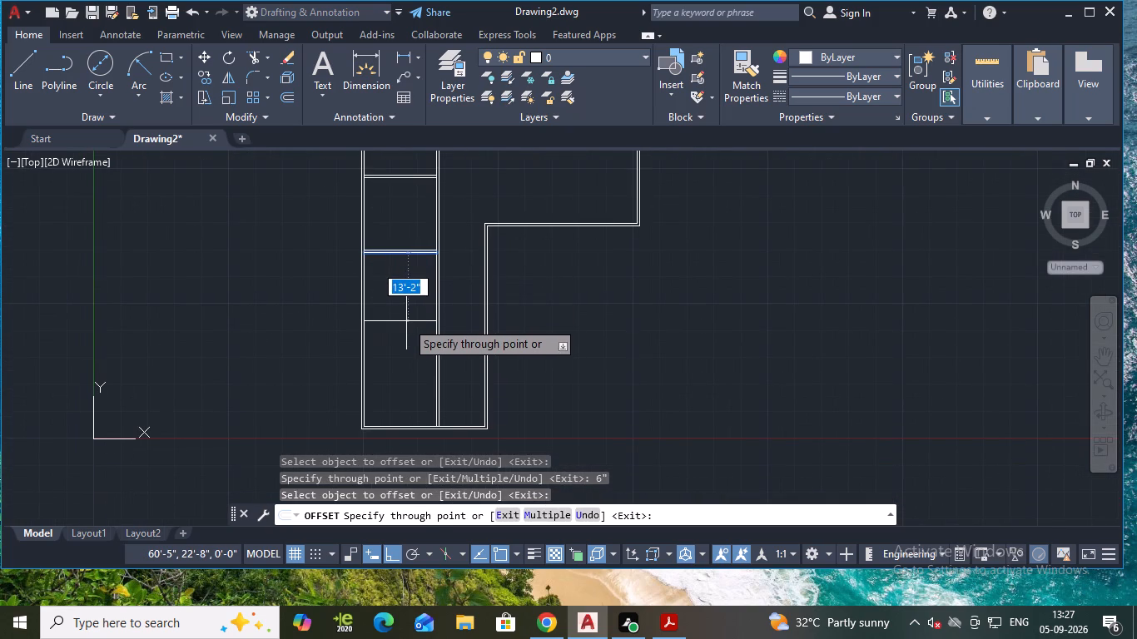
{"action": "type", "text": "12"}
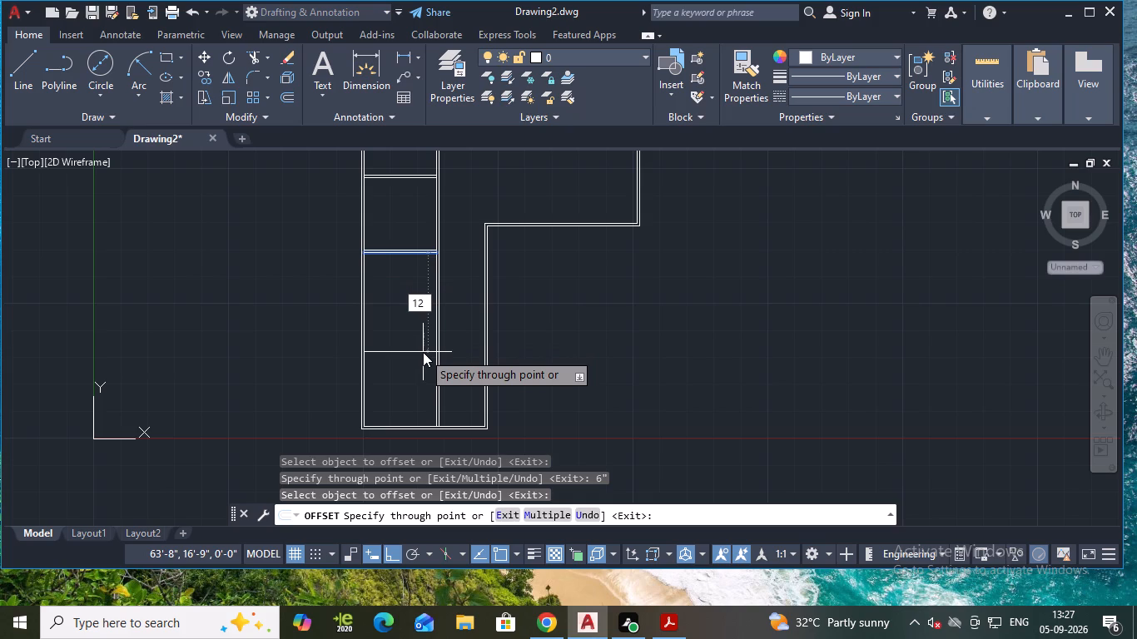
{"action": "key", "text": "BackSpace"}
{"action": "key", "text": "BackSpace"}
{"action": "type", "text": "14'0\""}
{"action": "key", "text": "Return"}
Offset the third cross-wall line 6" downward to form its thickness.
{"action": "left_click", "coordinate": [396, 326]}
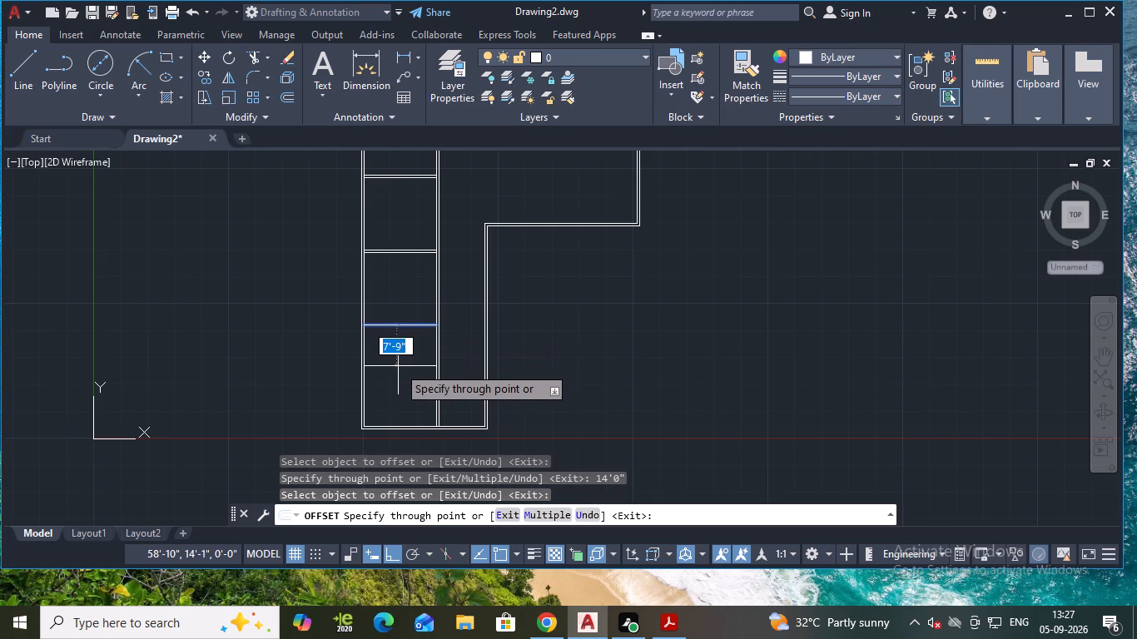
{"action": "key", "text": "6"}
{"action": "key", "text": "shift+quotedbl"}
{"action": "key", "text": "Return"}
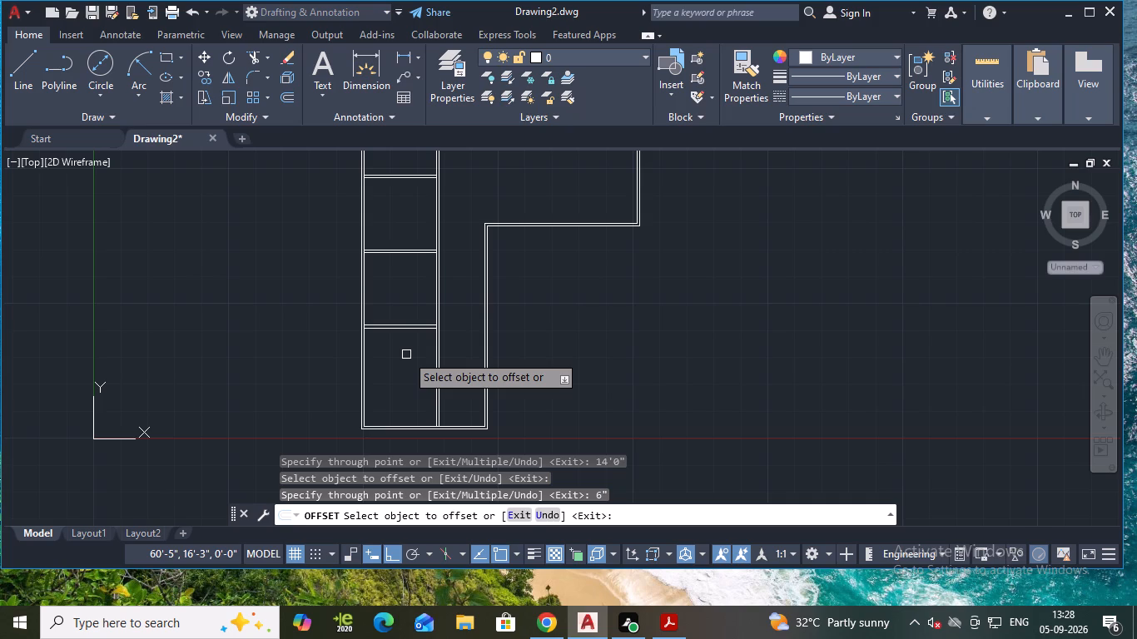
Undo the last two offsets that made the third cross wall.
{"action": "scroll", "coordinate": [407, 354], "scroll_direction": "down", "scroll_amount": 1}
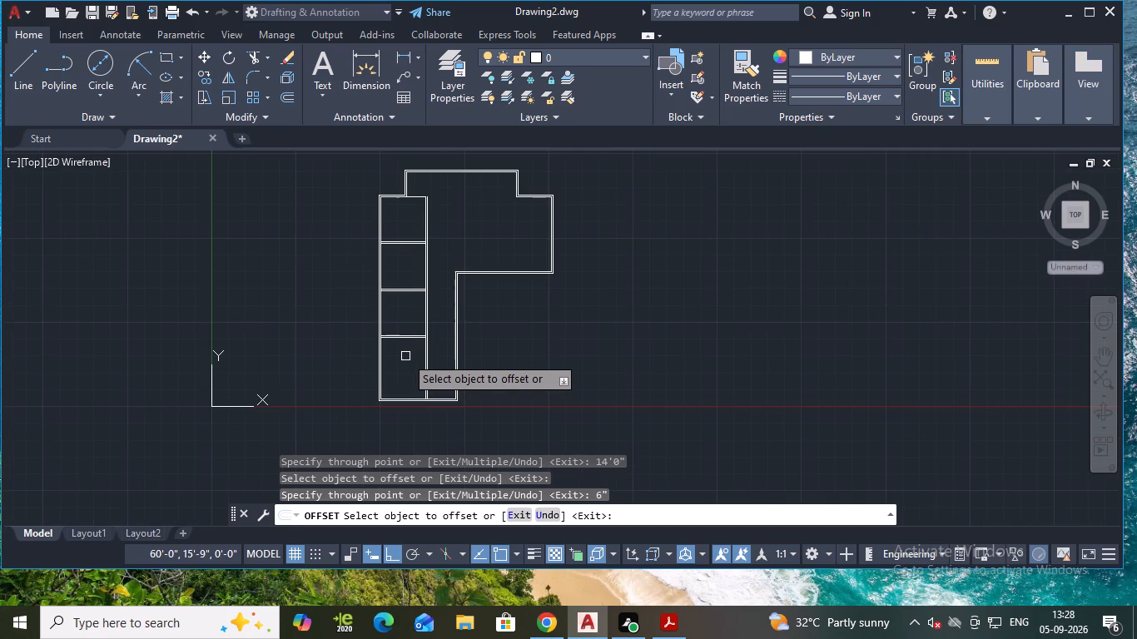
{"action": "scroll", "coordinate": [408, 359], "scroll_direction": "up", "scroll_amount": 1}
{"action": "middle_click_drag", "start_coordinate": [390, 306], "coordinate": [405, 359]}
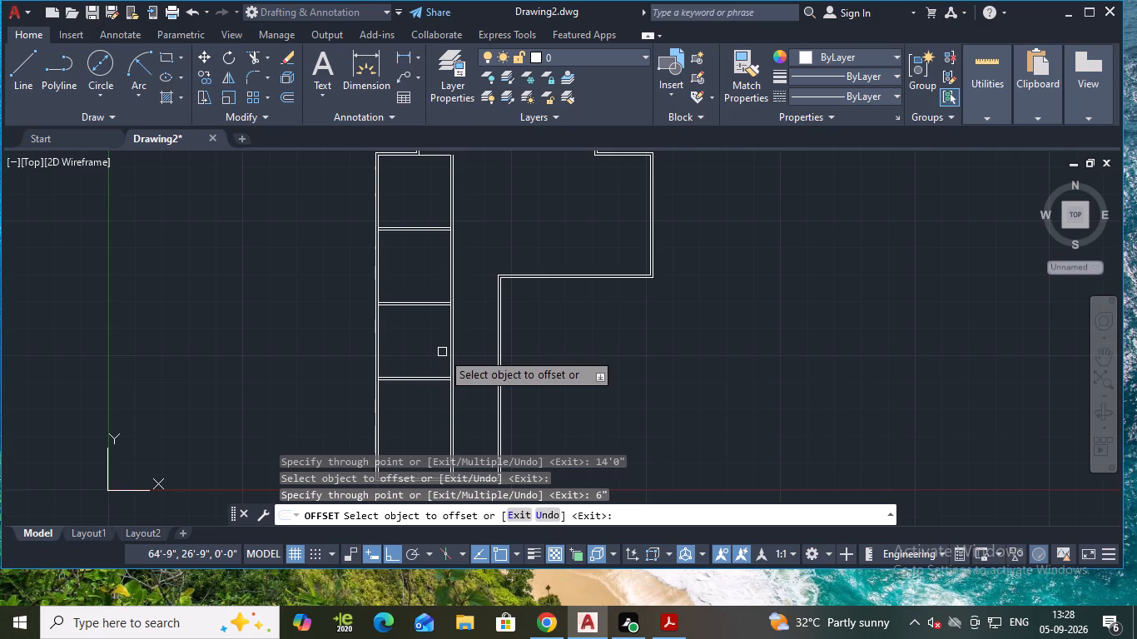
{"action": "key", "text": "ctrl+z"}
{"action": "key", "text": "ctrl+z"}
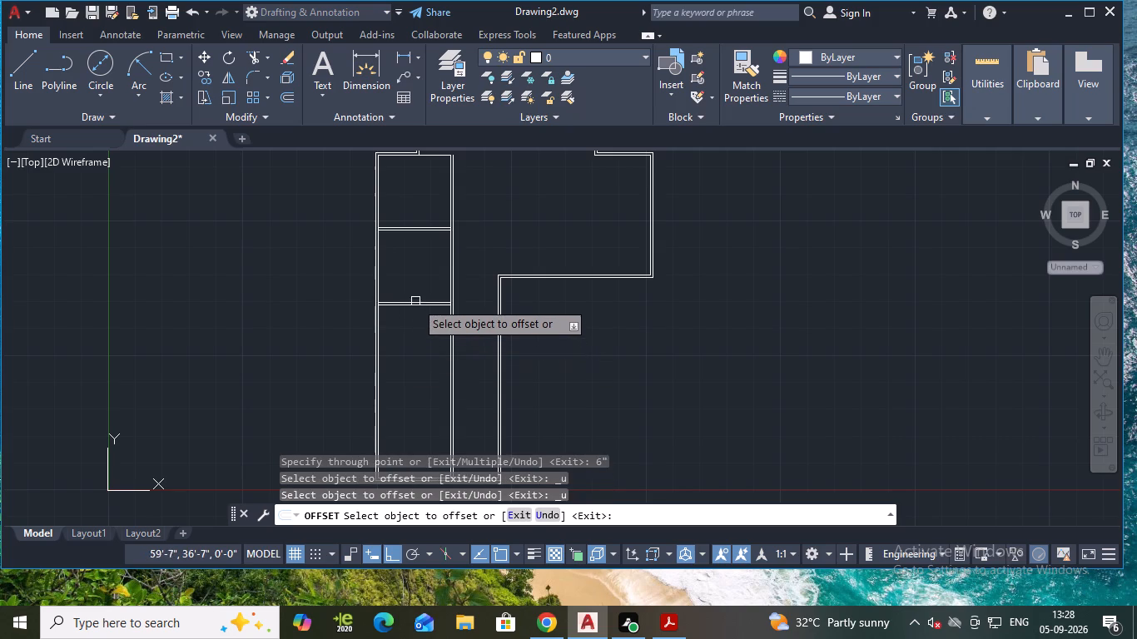
Offset the lower line of the second cross wall 12' downward to place the third cross wall.
{"action": "scroll", "coordinate": [415, 301], "scroll_direction": "up", "scroll_amount": 3}
{"action": "left_click", "coordinate": [413, 311]}
{"action": "scroll", "coordinate": [414, 401], "scroll_direction": "down", "scroll_amount": 1}
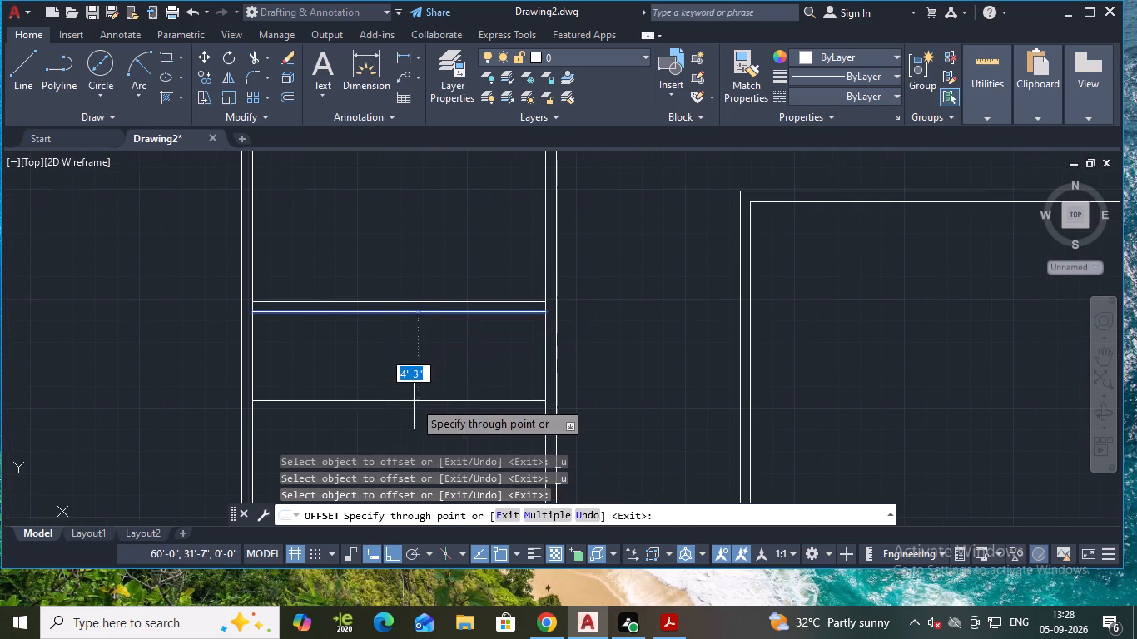
{"action": "middle_click_drag", "start_coordinate": [410, 399], "coordinate": [392, 230]}
{"action": "type", "text": "12'"}
{"action": "type", "text": "0\"\\"}
{"action": "key", "text": "Return"}
{"action": "key", "text": "BackSpace"}
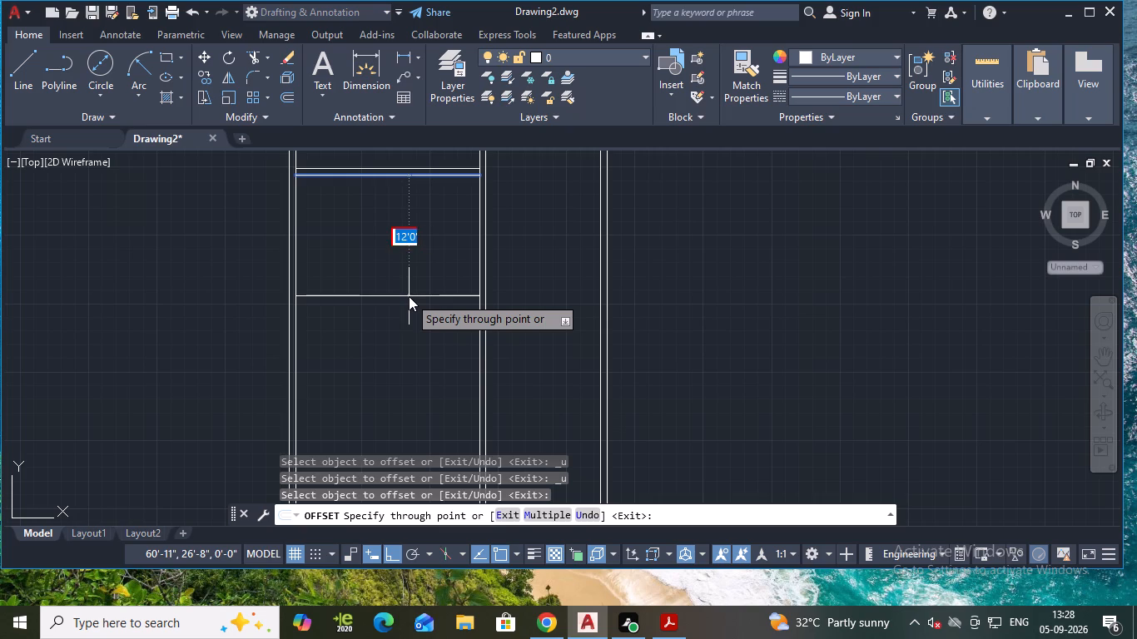
{"action": "type", "text": "12'"}
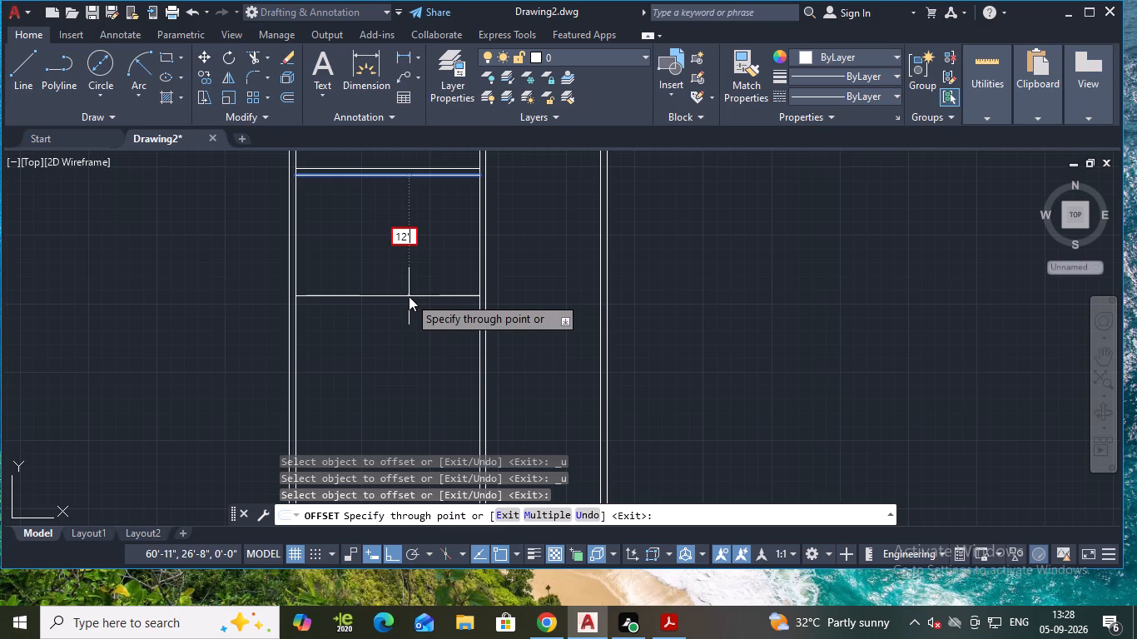
{"action": "key", "text": "Return"}
Offset the third cross-wall line 6" downward to form its thickness.
{"action": "scroll", "coordinate": [457, 324], "scroll_direction": "down", "scroll_amount": 2}
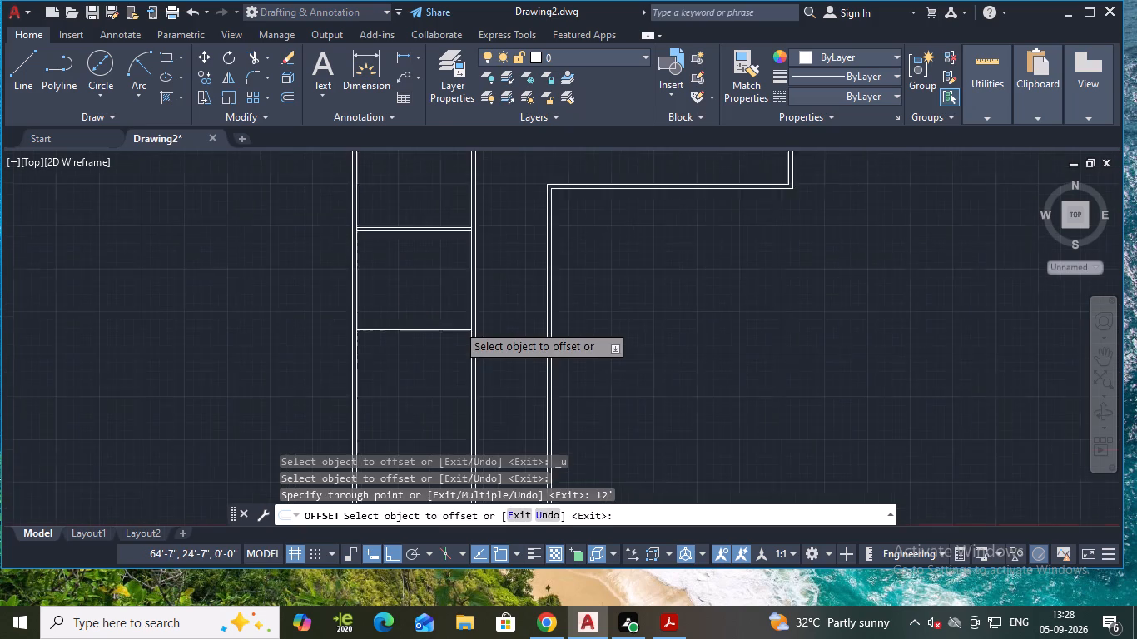
{"action": "left_click", "coordinate": [449, 325]}
{"action": "type", "text": "6\""}
{"action": "key", "text": "Return"}
{"action": "scroll", "coordinate": [454, 340], "scroll_direction": "up", "scroll_amount": 4}
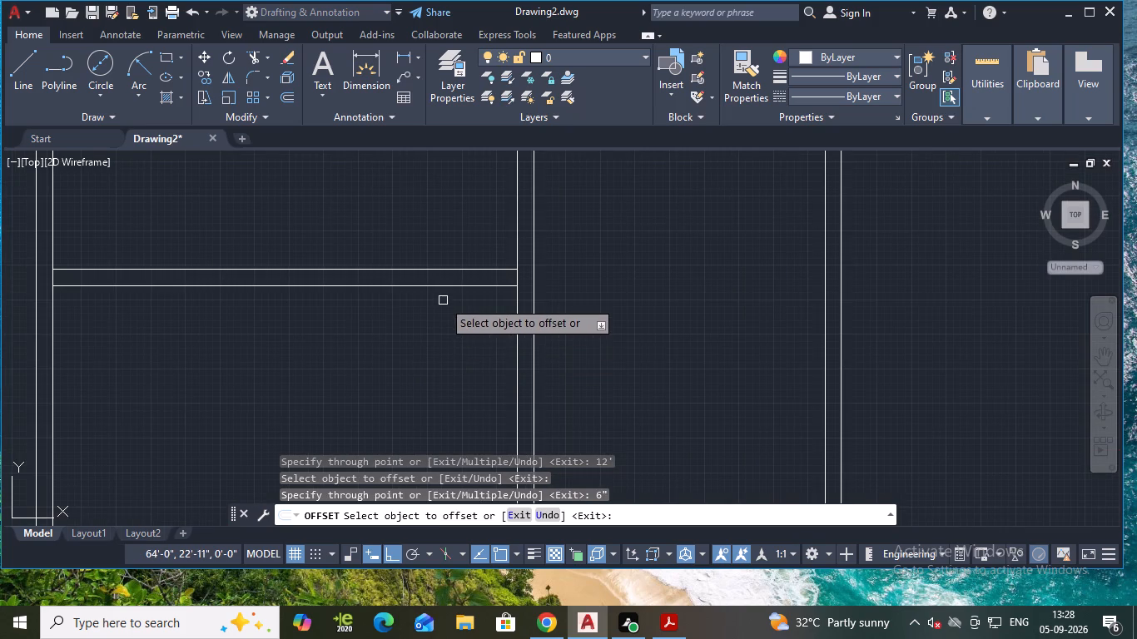
Offset the lower line of the third cross wall 12' downward to place the fourth cross wall.
{"action": "left_click", "coordinate": [440, 285]}
{"action": "scroll", "coordinate": [431, 360], "scroll_direction": "down", "scroll_amount": 2}
{"action": "middle_click_drag", "start_coordinate": [413, 351], "coordinate": [395, 310]}
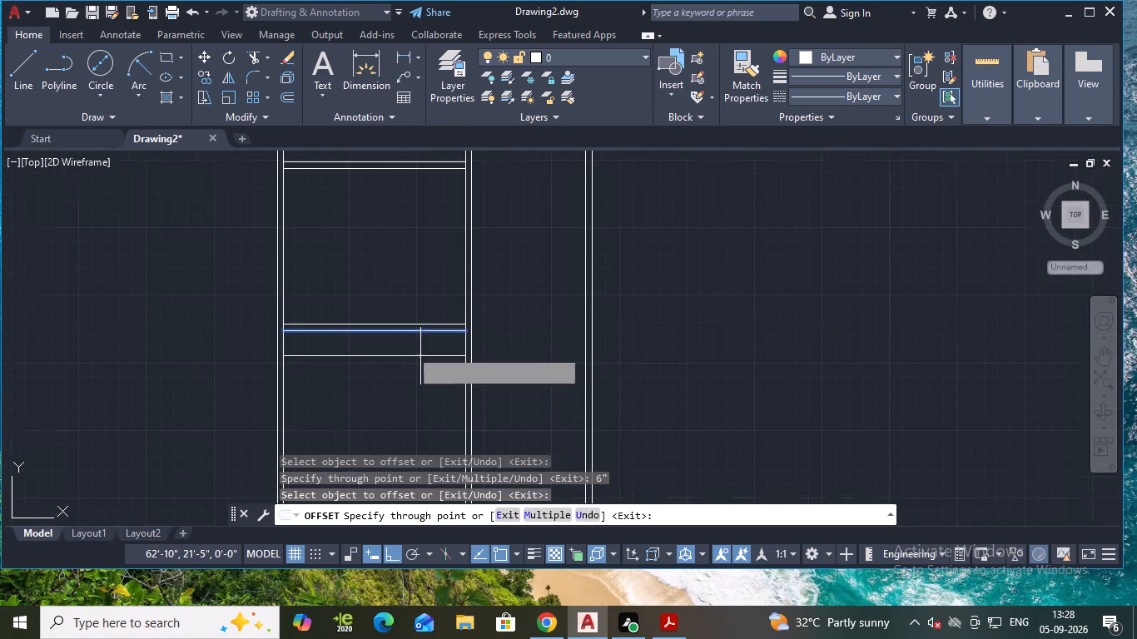
{"action": "middle_click_drag", "start_coordinate": [395, 310], "coordinate": [413, 250]}
{"action": "scroll", "coordinate": [415, 265], "scroll_direction": "down", "scroll_amount": 1}
{"action": "type", "text": "12'"}
{"action": "key", "text": "Return"}
Offset the fourth cross-wall line 6" downward to form its thickness.
{"action": "left_click", "coordinate": [390, 339]}
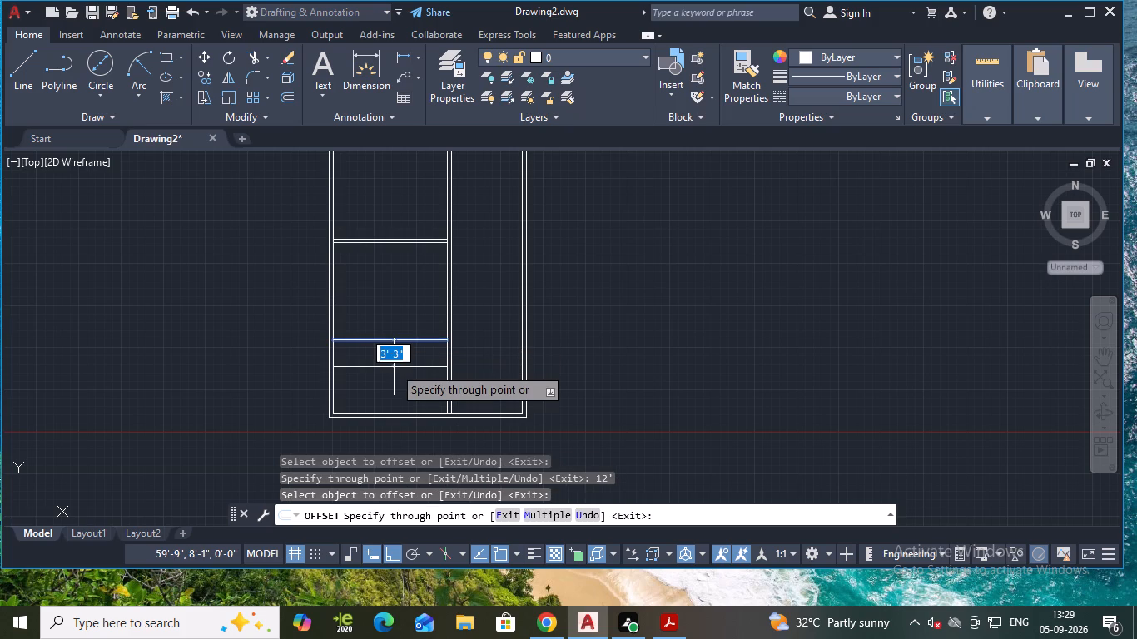
{"action": "key", "text": "6"}
{"action": "key", "text": "shift+quotedbl"}
{"action": "key", "text": "Return"}
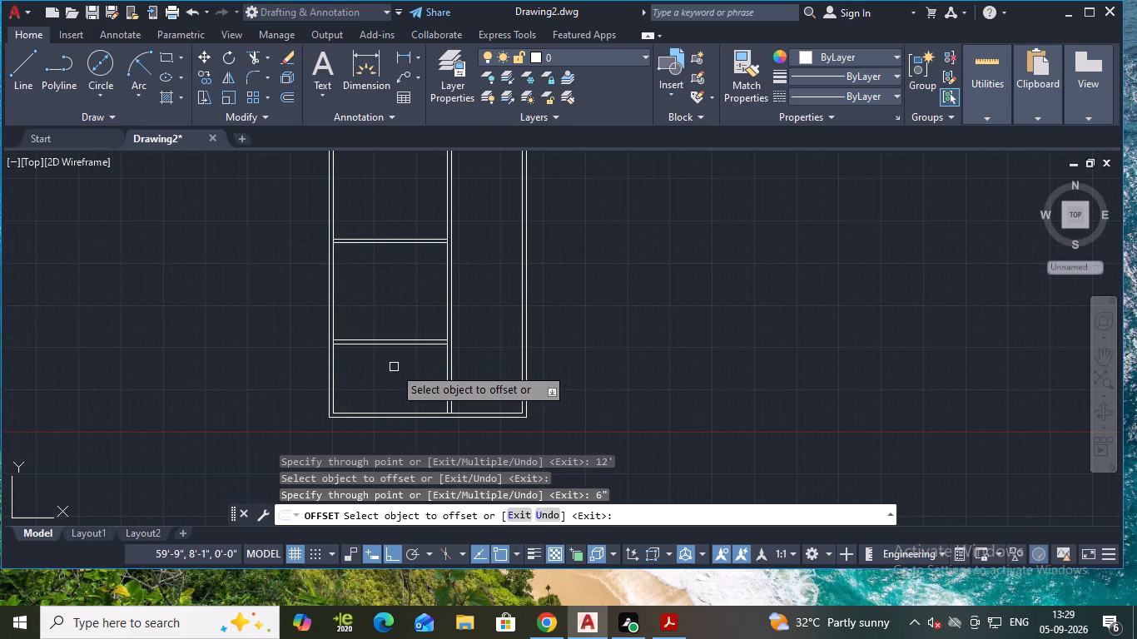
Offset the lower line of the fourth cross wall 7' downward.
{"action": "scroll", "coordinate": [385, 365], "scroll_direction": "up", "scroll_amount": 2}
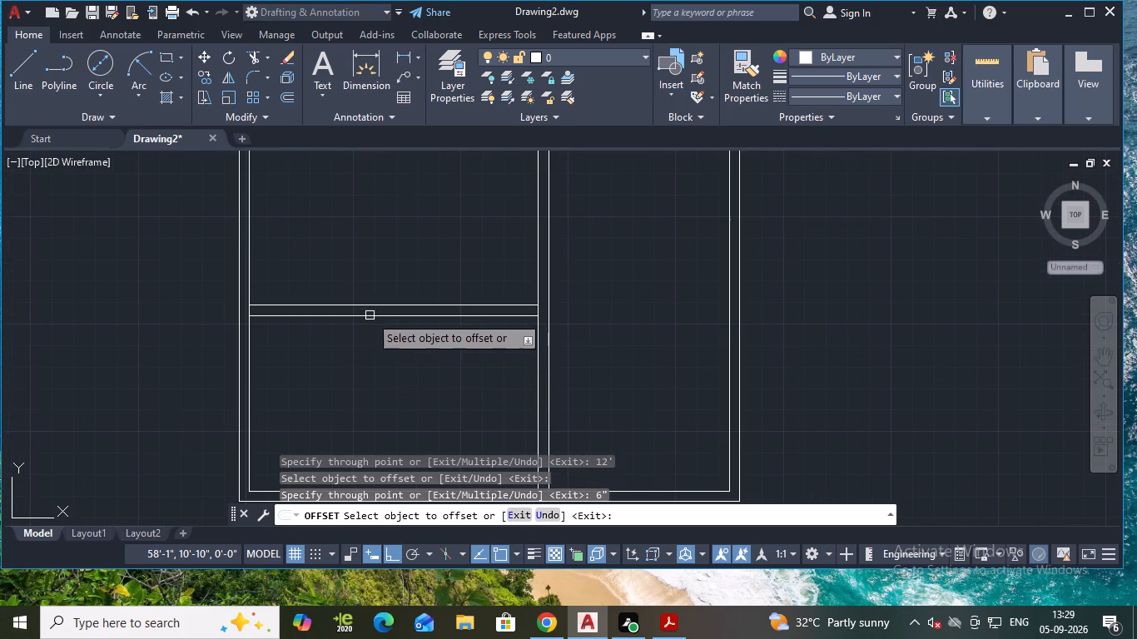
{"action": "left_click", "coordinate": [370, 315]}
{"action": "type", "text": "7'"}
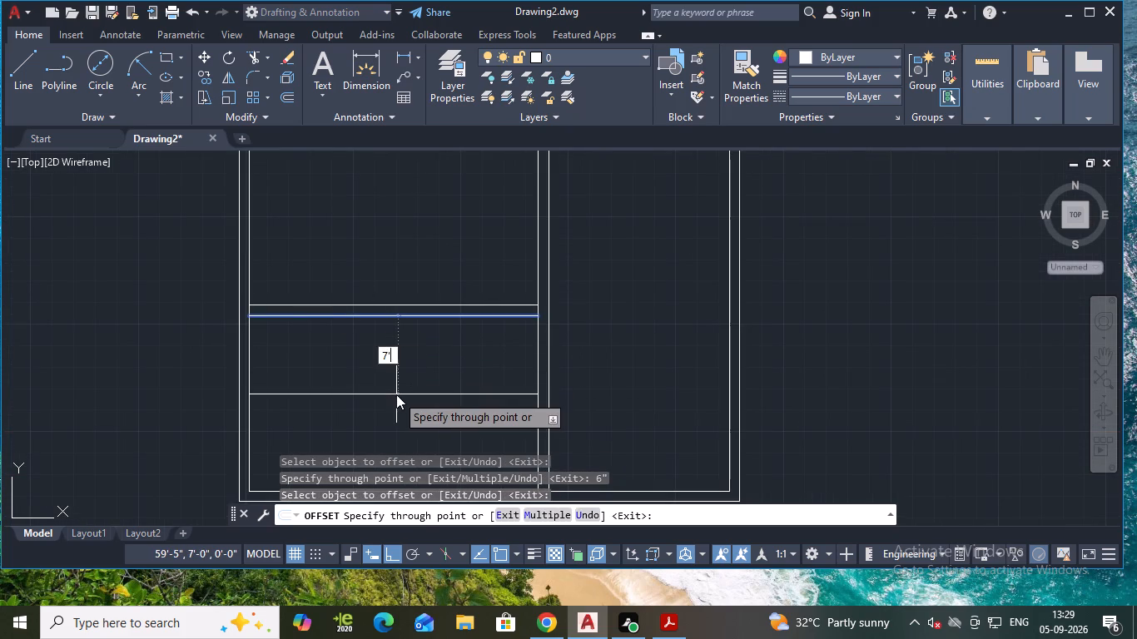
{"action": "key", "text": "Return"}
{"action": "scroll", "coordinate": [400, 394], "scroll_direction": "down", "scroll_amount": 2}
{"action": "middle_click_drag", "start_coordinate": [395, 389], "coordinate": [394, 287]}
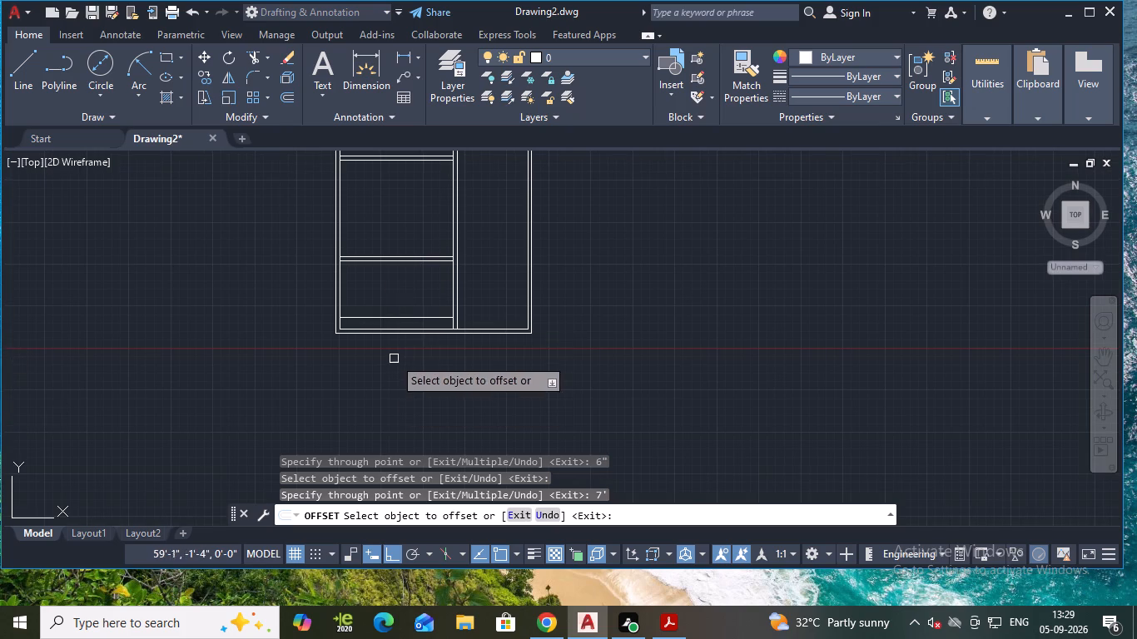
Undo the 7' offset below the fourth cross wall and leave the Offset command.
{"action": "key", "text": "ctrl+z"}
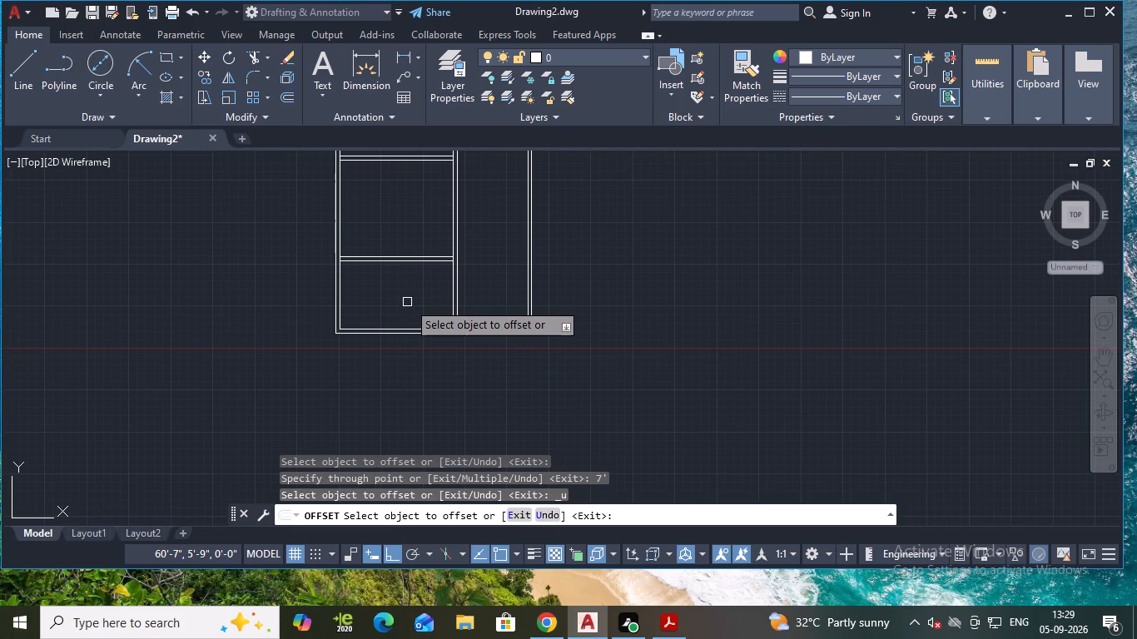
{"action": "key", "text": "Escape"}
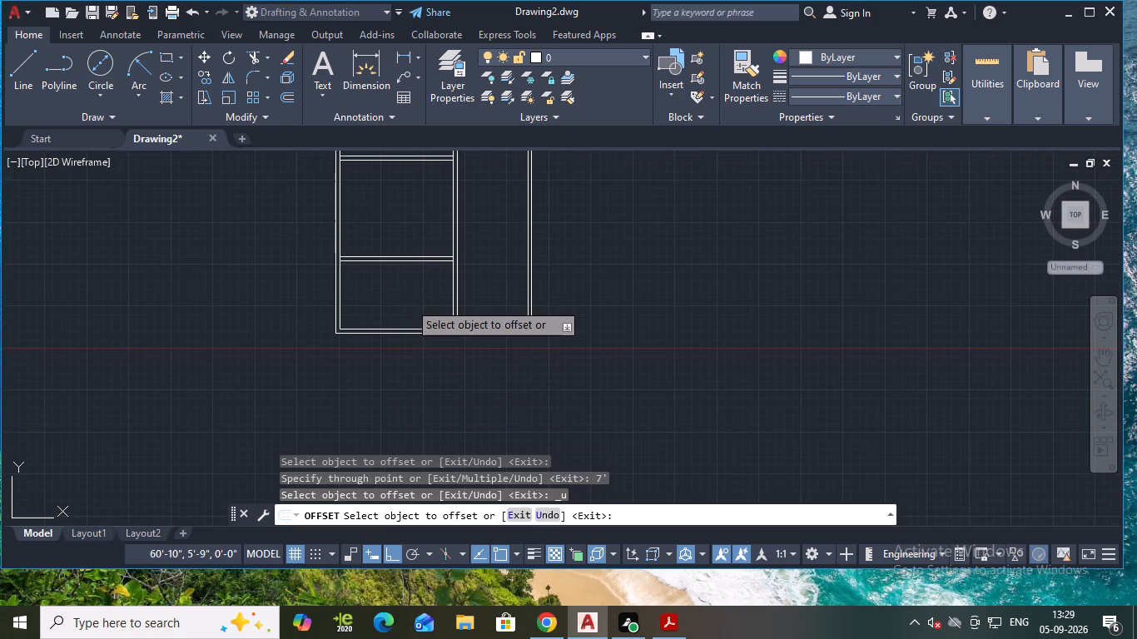
Offset the top room's upper inner wall line 6" upward through the outer wall's inside corner, using the Through option.
{"action": "middle_click_drag", "start_coordinate": [407, 282], "coordinate": [405, 427]}
{"action": "key", "text": "space"}
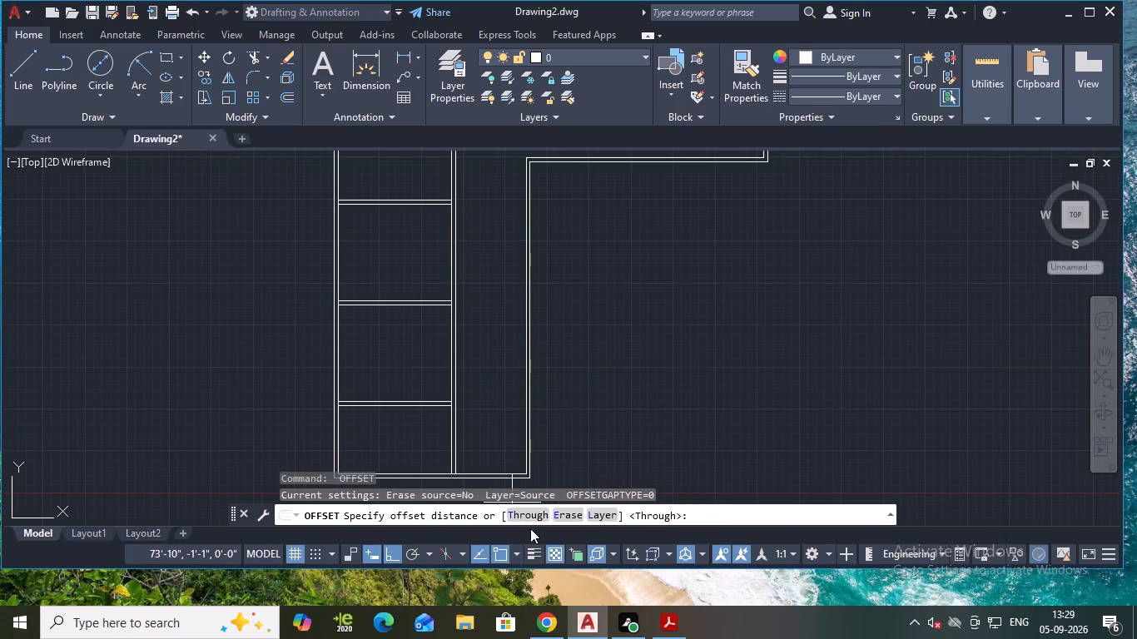
{"action": "left_click", "coordinate": [512, 516]}
{"action": "scroll", "coordinate": [501, 438], "scroll_direction": "down", "scroll_amount": 2}
{"action": "middle_click_drag", "start_coordinate": [464, 324], "coordinate": [444, 433]}
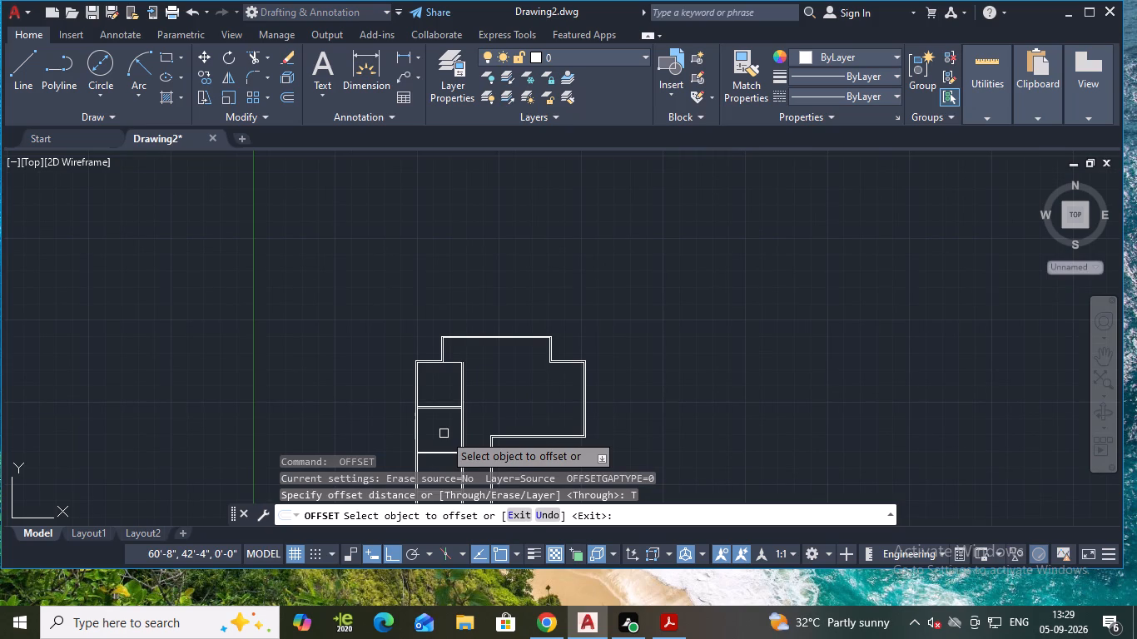
{"action": "scroll", "coordinate": [451, 354], "scroll_direction": "up", "scroll_amount": 3}
{"action": "middle_click_drag", "start_coordinate": [455, 355], "coordinate": [458, 367]}
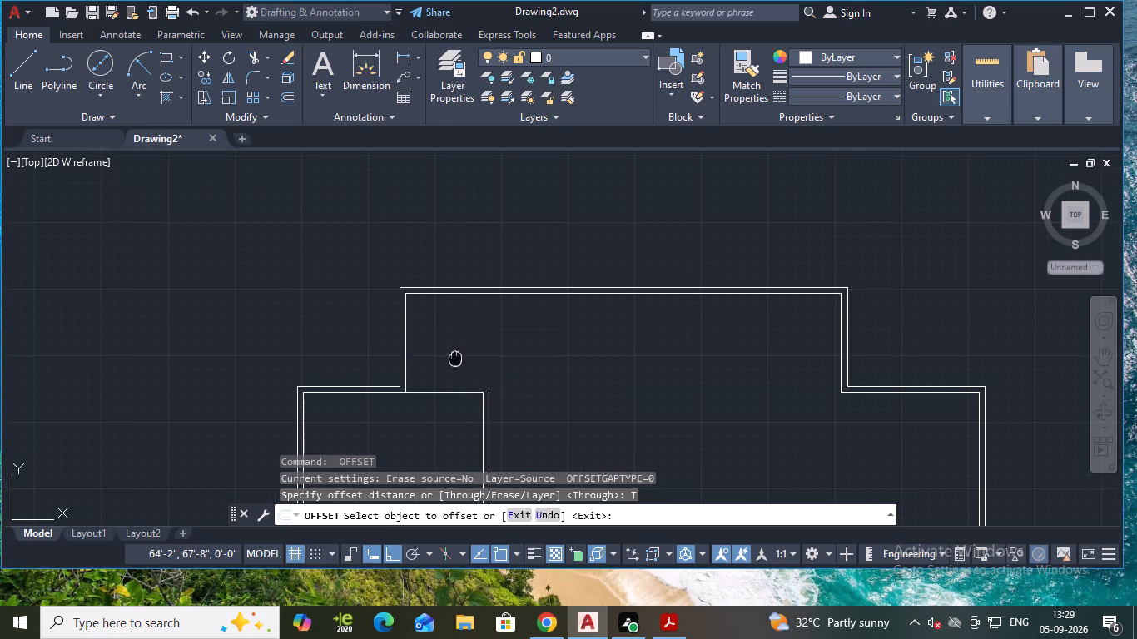
{"action": "middle_click_drag", "start_coordinate": [458, 367], "coordinate": [460, 393]}
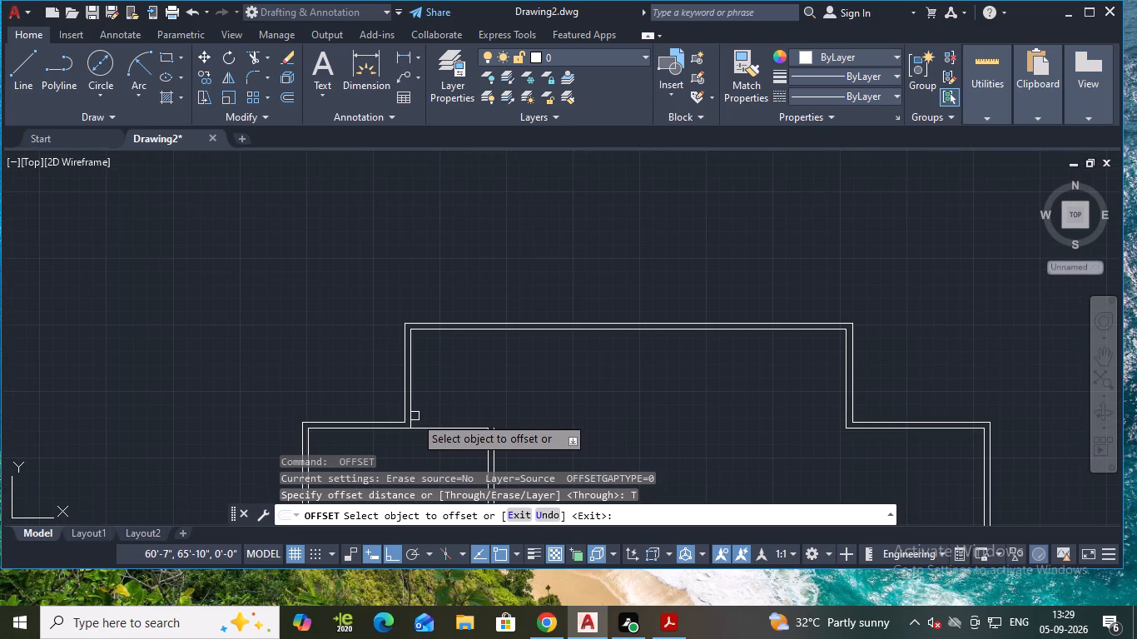
{"action": "scroll", "coordinate": [421, 416], "scroll_direction": "up", "scroll_amount": 2}
{"action": "middle_click_drag", "start_coordinate": [420, 416], "coordinate": [388, 316]}
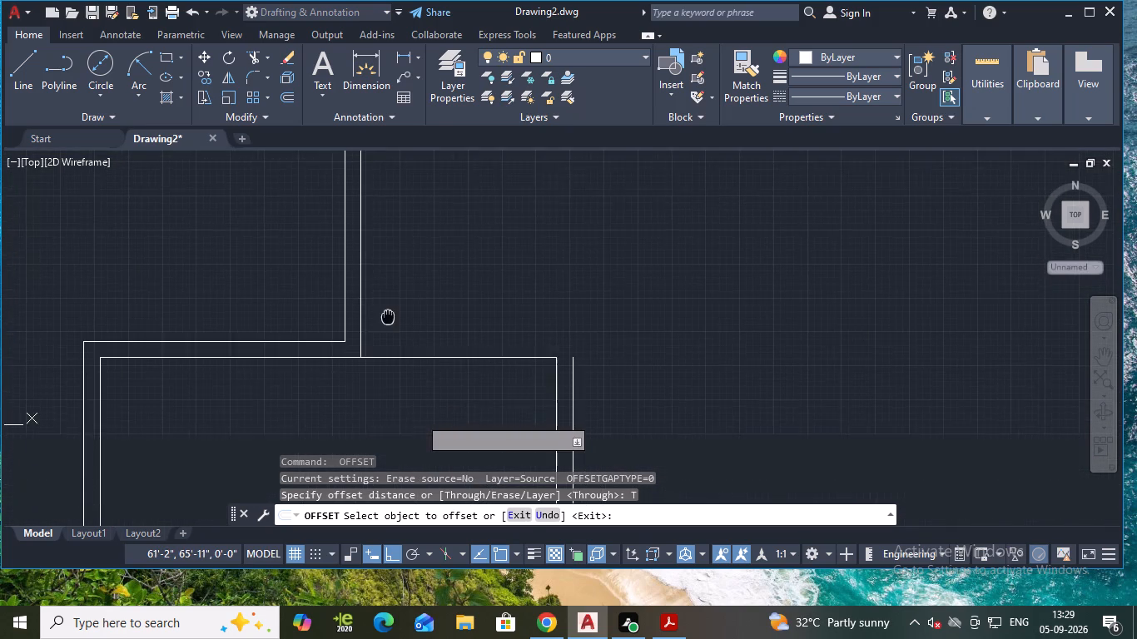
{"action": "left_click", "coordinate": [408, 349]}
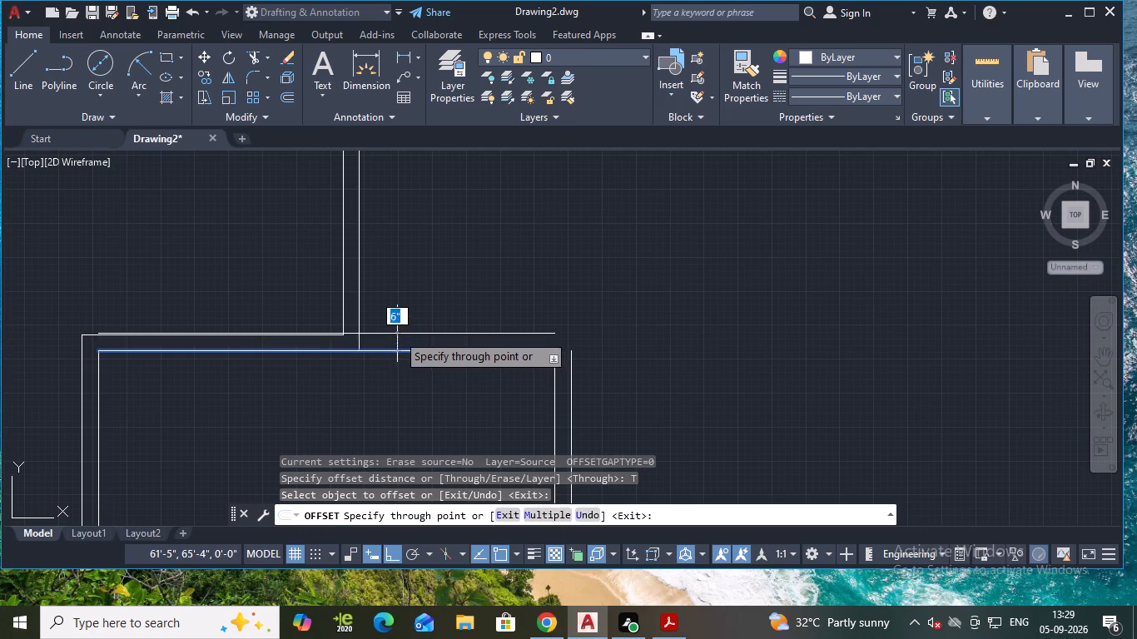
{"action": "left_click", "coordinate": [340, 334]}
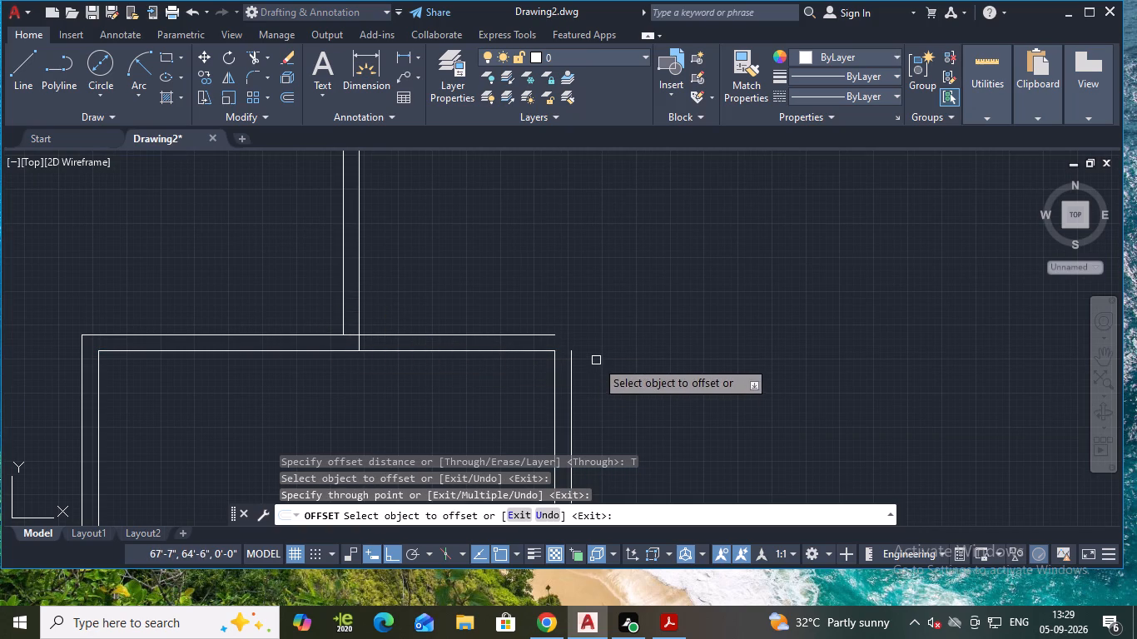
{"action": "scroll", "coordinate": [553, 325], "scroll_direction": "down", "scroll_amount": 1}
{"action": "middle_click_drag", "start_coordinate": [553, 325], "coordinate": [553, 414]}
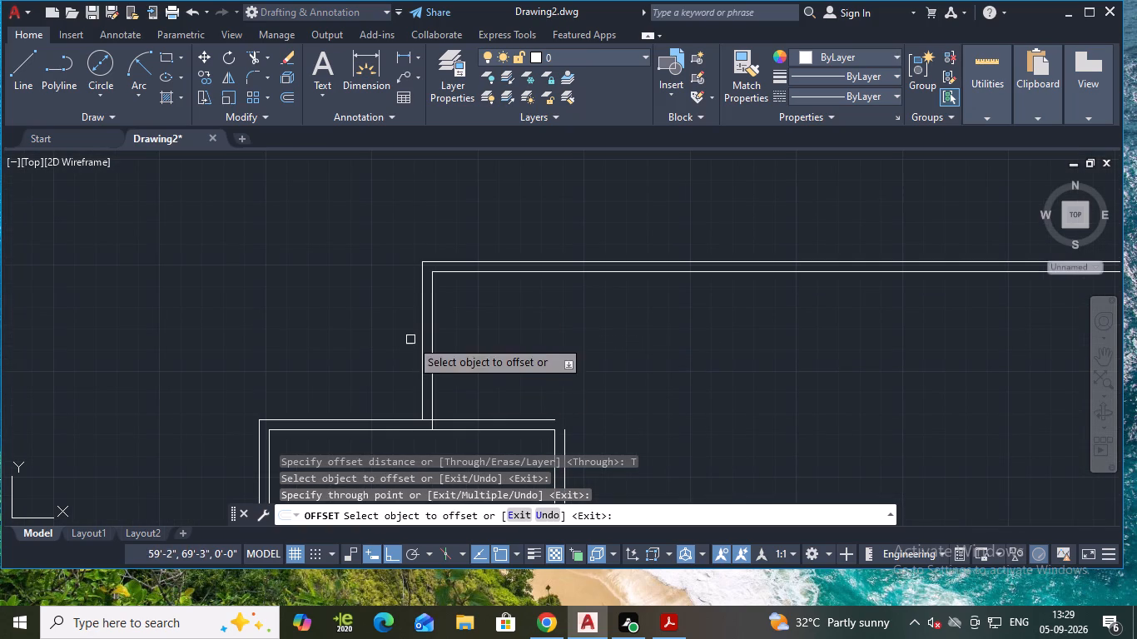
{"action": "key", "text": "Escape"}
Draw a 6" vertical and a 6" horizontal line joining the partition's outer line to the new upper wall line at the room's top-right corner.
{"action": "middle_click_drag", "start_coordinate": [540, 432], "coordinate": [468, 340]}
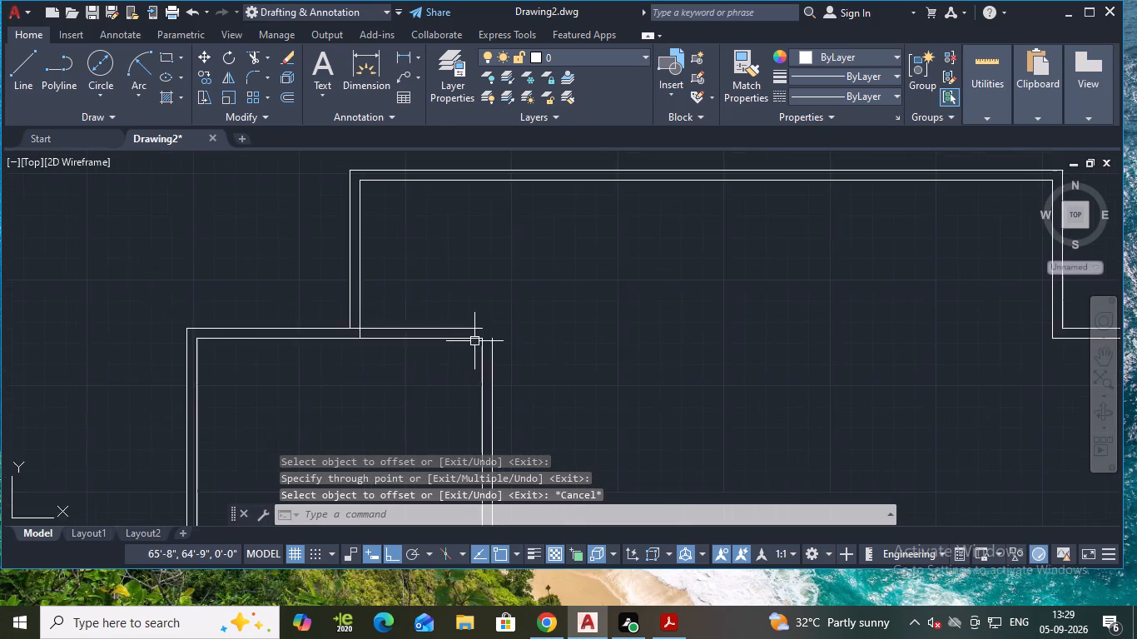
{"action": "scroll", "coordinate": [475, 341], "scroll_direction": "up", "scroll_amount": 1}
{"action": "key", "text": "l"}
{"action": "key", "text": "Return"}
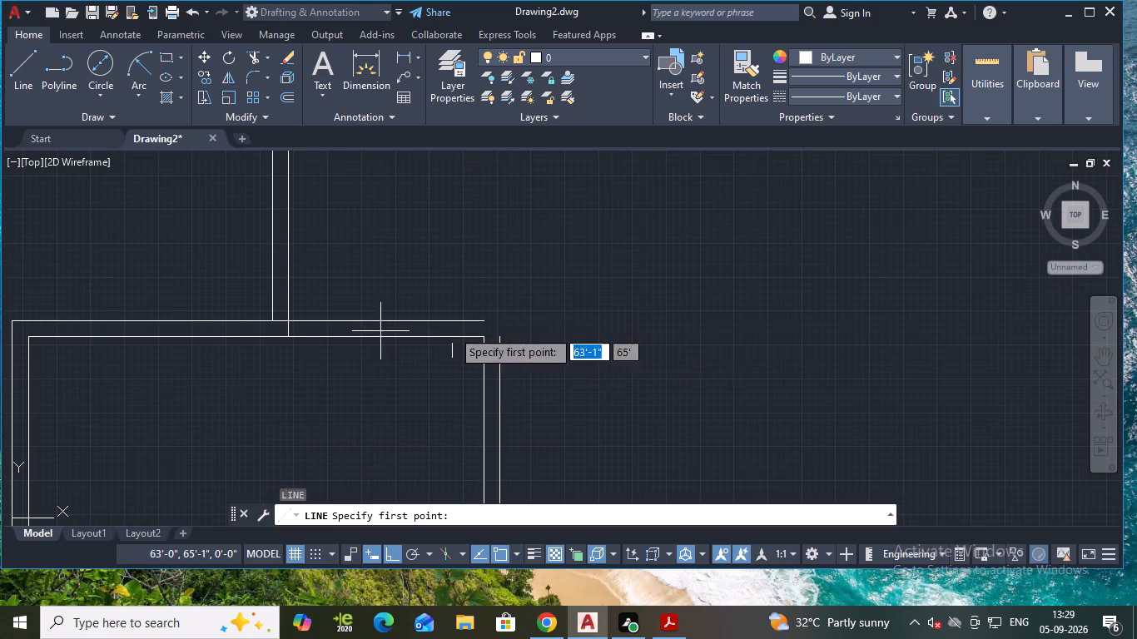
{"action": "scroll", "coordinate": [488, 330], "scroll_direction": "up", "scroll_amount": 3}
{"action": "middle_click_drag", "start_coordinate": [602, 384], "coordinate": [280, 407]}
{"action": "scroll", "coordinate": [221, 354], "scroll_direction": "down", "scroll_amount": 3}
{"action": "middle_click_drag", "start_coordinate": [221, 354], "coordinate": [336, 344]}
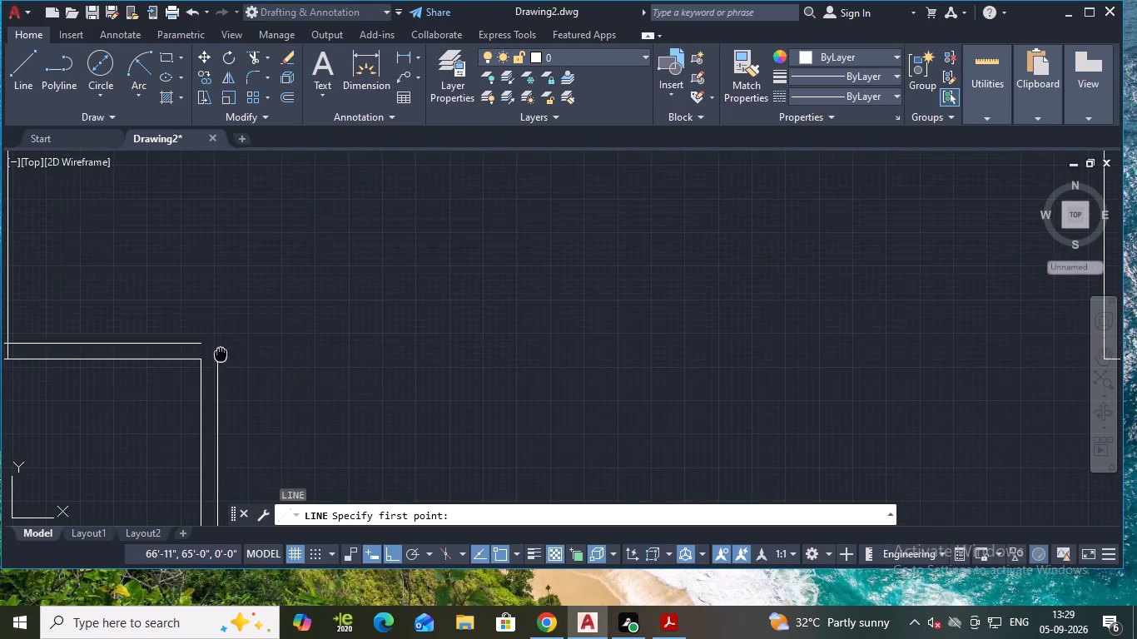
{"action": "middle_click_drag", "start_coordinate": [336, 344], "coordinate": [377, 348]}
{"action": "scroll", "coordinate": [380, 358], "scroll_direction": "up", "scroll_amount": 2}
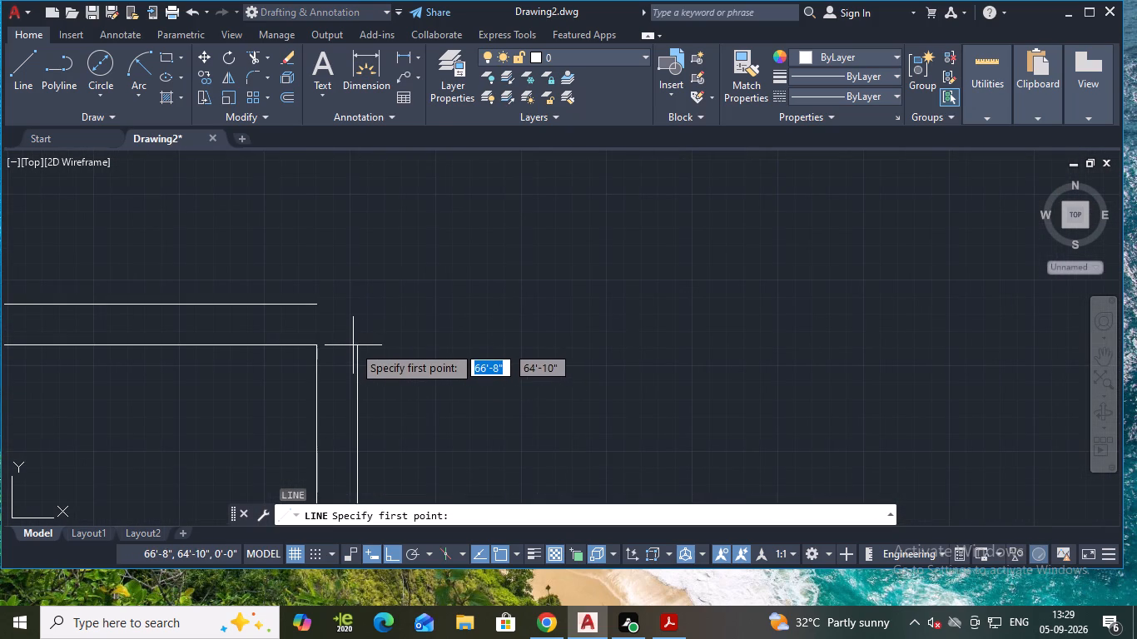
{"action": "left_click", "coordinate": [357, 345]}
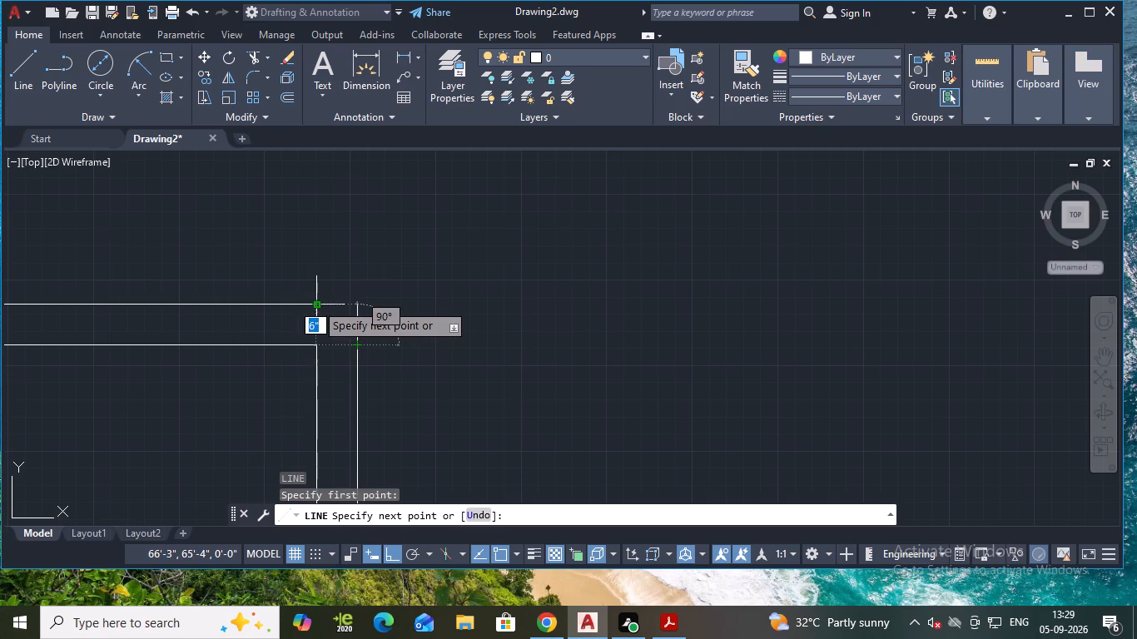
{"action": "left_click", "coordinate": [358, 306]}
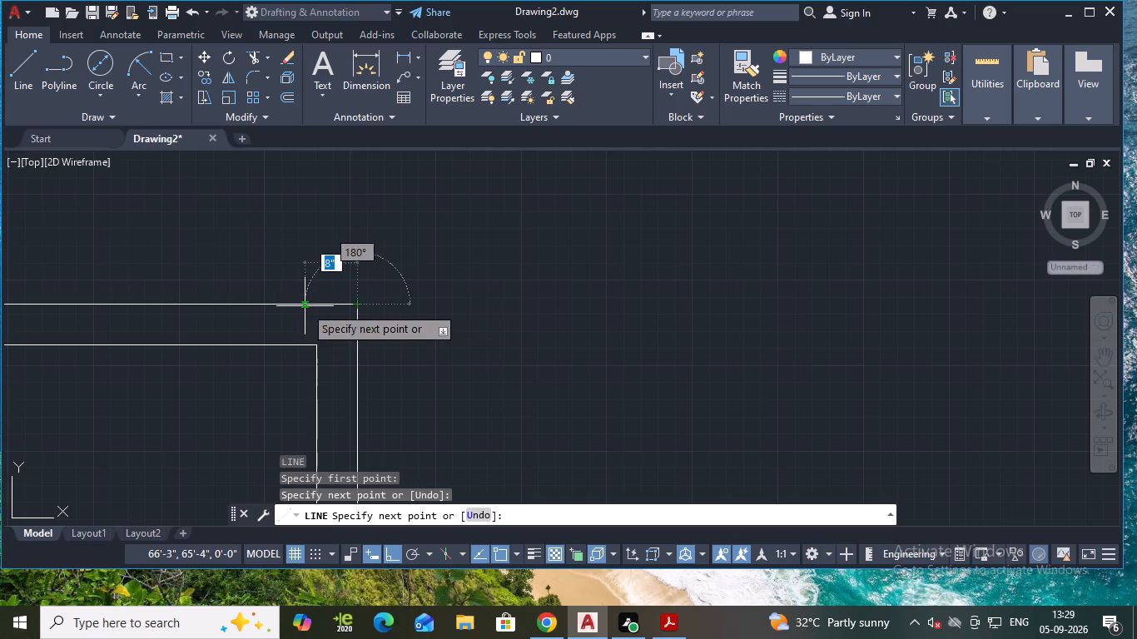
{"action": "left_click", "coordinate": [317, 305]}
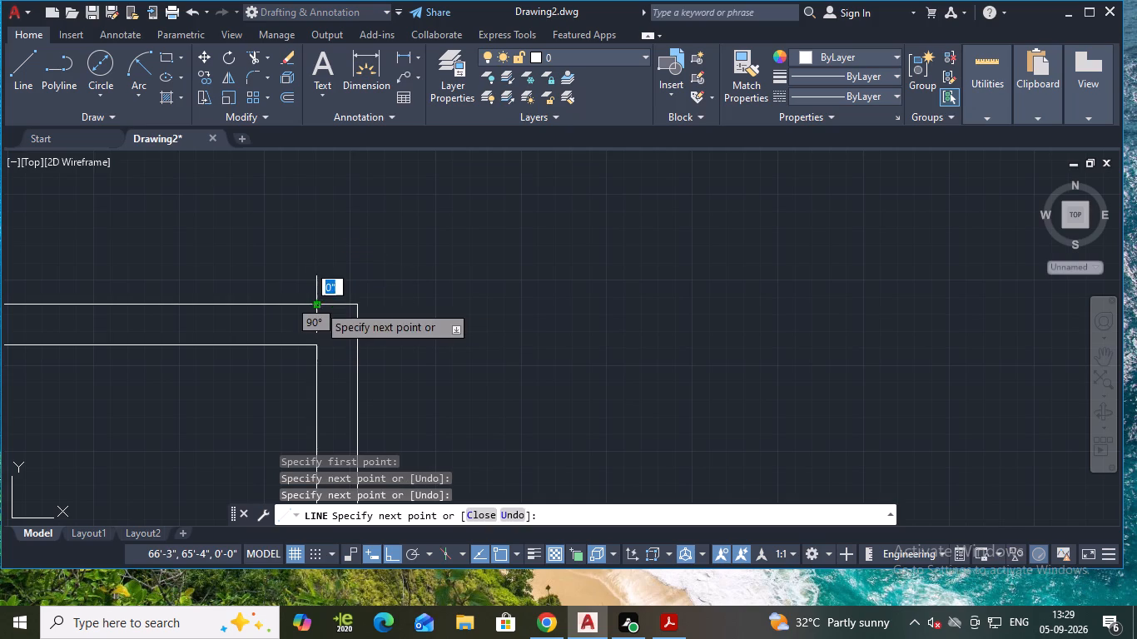
{"action": "key", "text": "Escape"}
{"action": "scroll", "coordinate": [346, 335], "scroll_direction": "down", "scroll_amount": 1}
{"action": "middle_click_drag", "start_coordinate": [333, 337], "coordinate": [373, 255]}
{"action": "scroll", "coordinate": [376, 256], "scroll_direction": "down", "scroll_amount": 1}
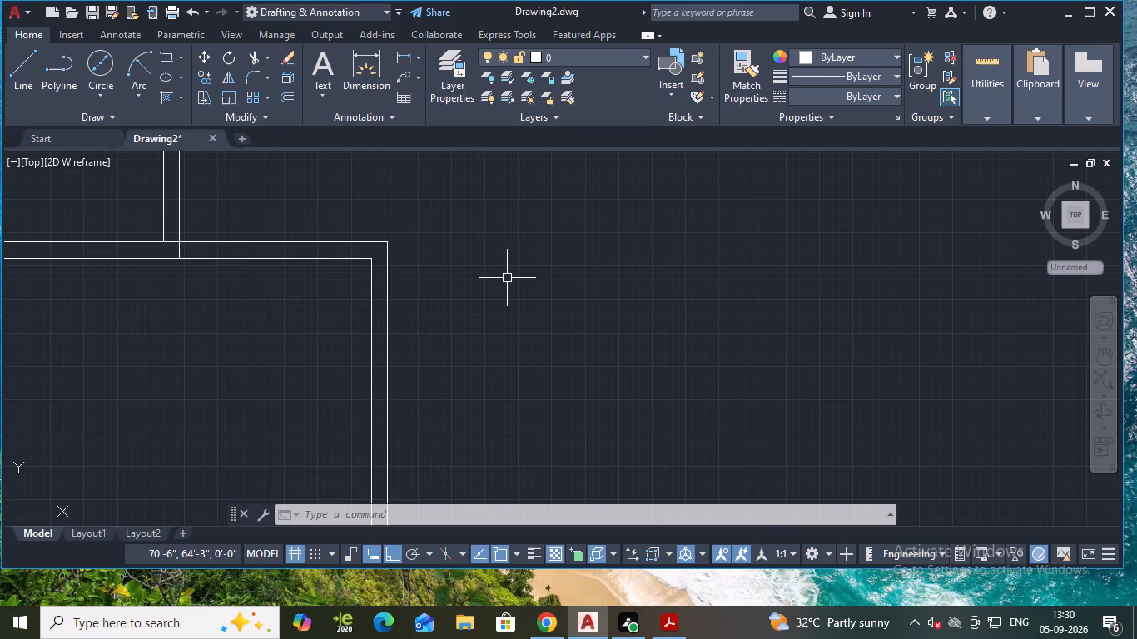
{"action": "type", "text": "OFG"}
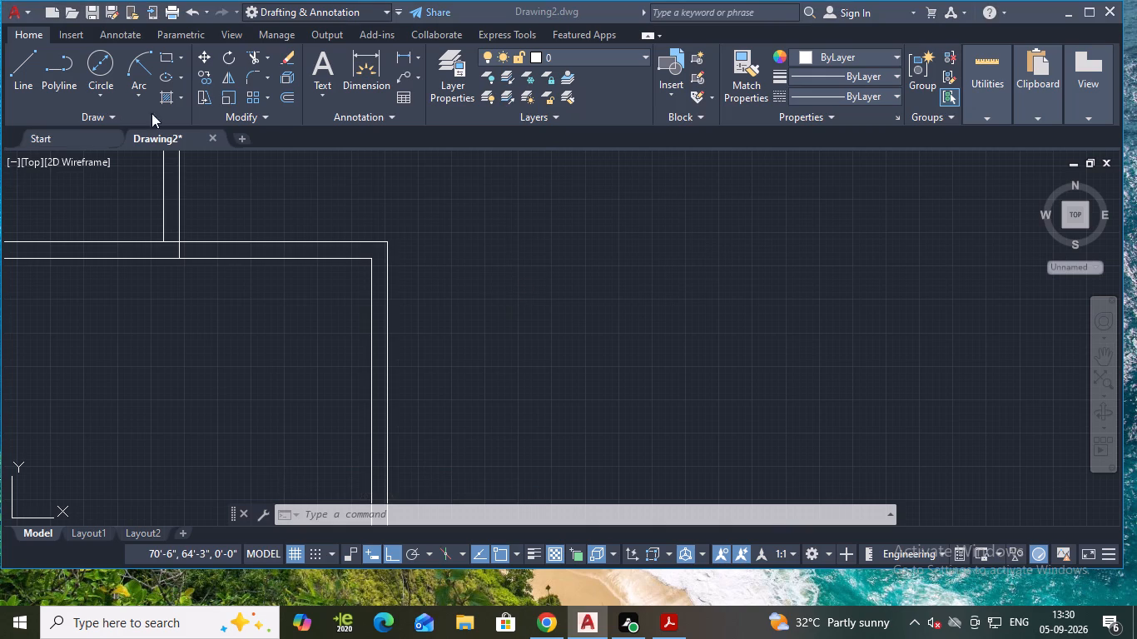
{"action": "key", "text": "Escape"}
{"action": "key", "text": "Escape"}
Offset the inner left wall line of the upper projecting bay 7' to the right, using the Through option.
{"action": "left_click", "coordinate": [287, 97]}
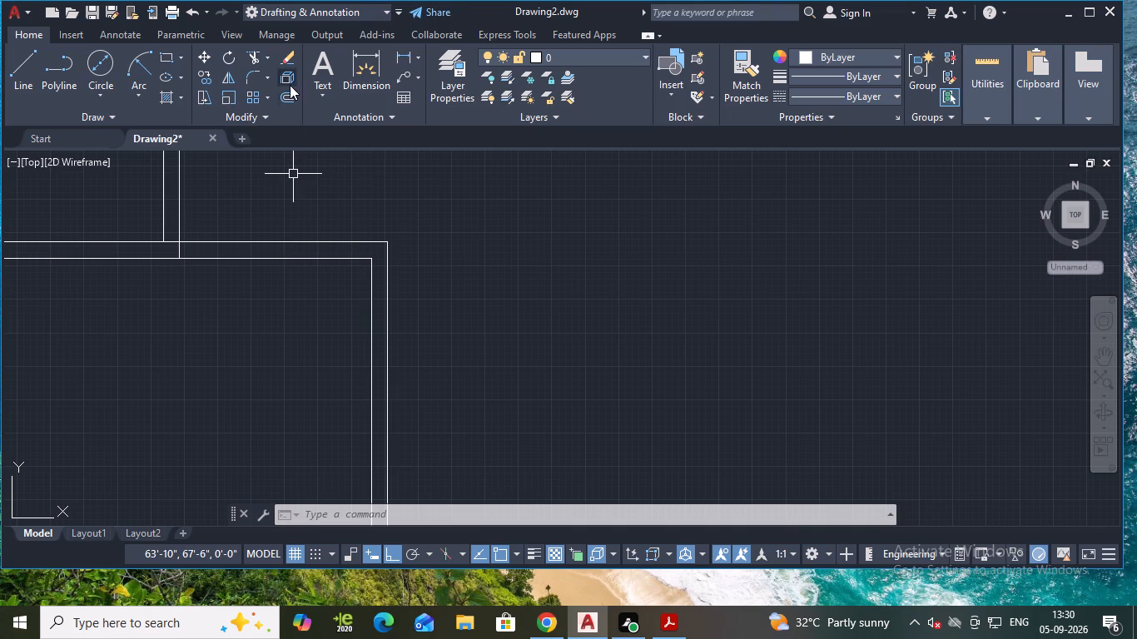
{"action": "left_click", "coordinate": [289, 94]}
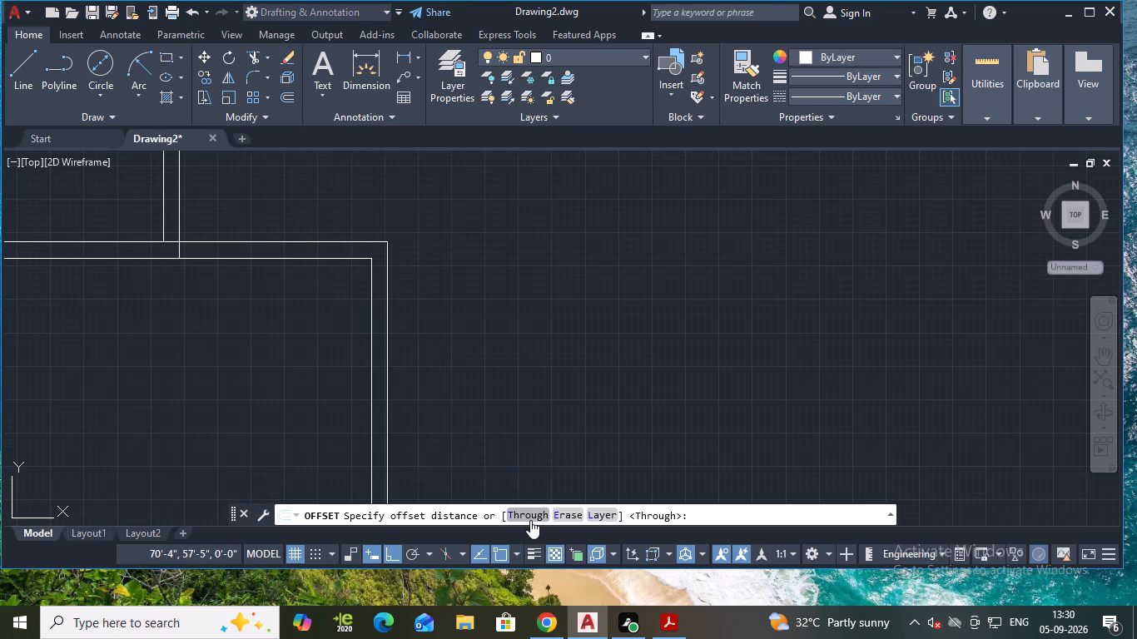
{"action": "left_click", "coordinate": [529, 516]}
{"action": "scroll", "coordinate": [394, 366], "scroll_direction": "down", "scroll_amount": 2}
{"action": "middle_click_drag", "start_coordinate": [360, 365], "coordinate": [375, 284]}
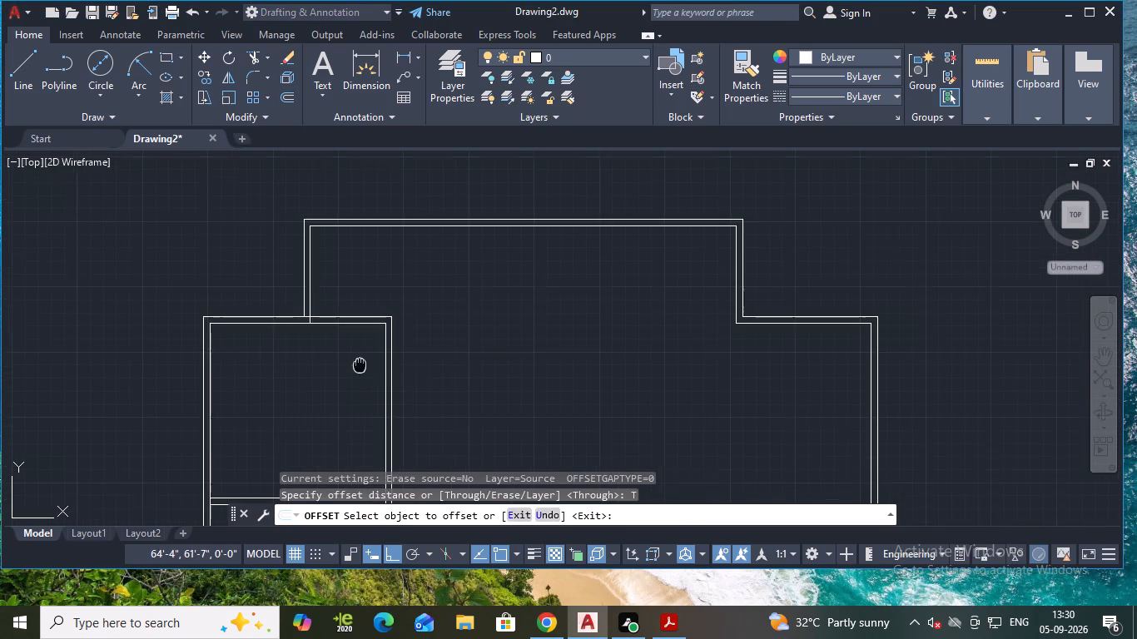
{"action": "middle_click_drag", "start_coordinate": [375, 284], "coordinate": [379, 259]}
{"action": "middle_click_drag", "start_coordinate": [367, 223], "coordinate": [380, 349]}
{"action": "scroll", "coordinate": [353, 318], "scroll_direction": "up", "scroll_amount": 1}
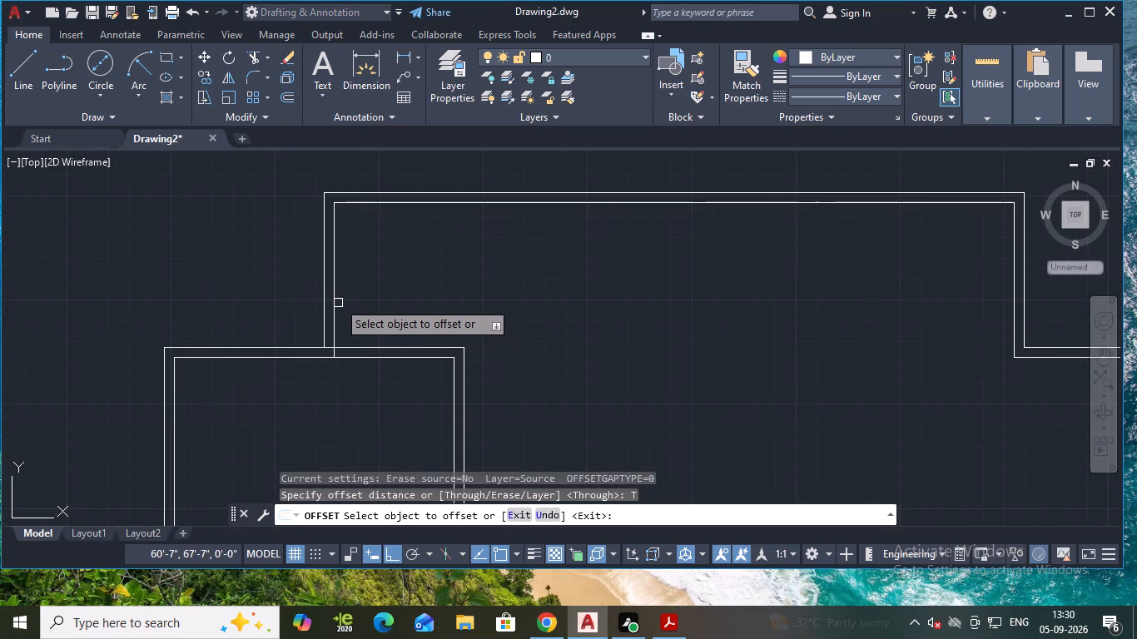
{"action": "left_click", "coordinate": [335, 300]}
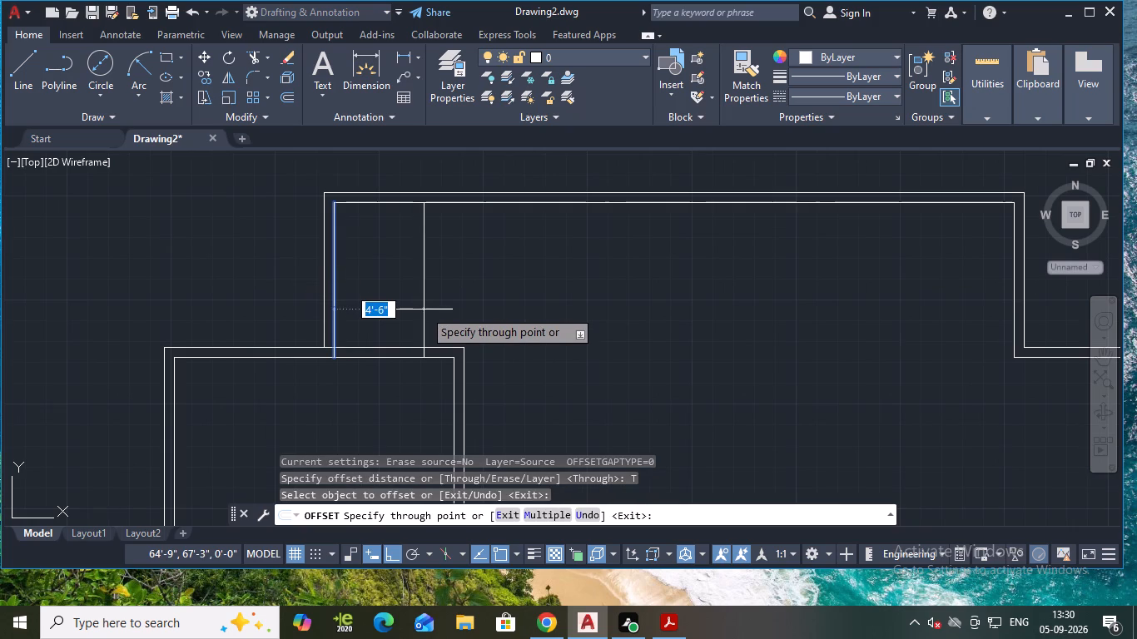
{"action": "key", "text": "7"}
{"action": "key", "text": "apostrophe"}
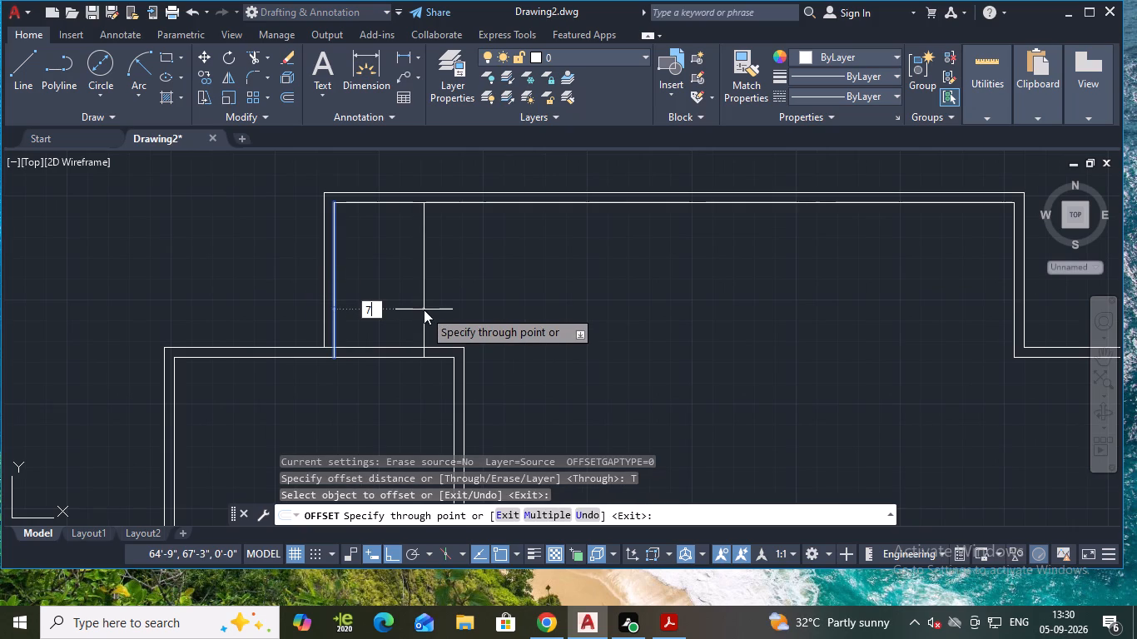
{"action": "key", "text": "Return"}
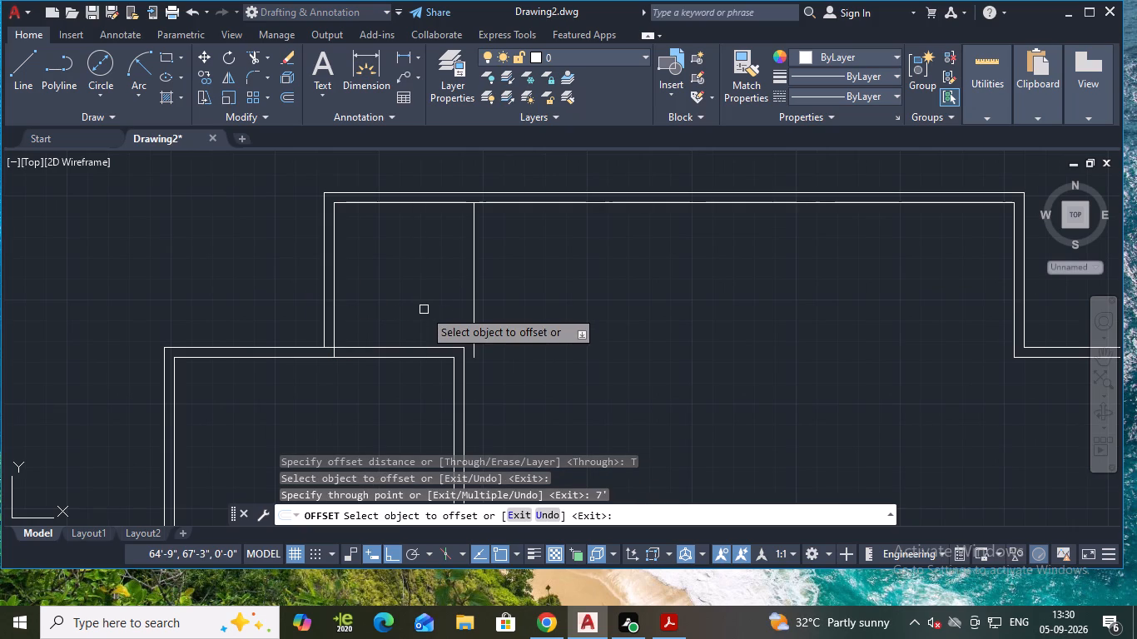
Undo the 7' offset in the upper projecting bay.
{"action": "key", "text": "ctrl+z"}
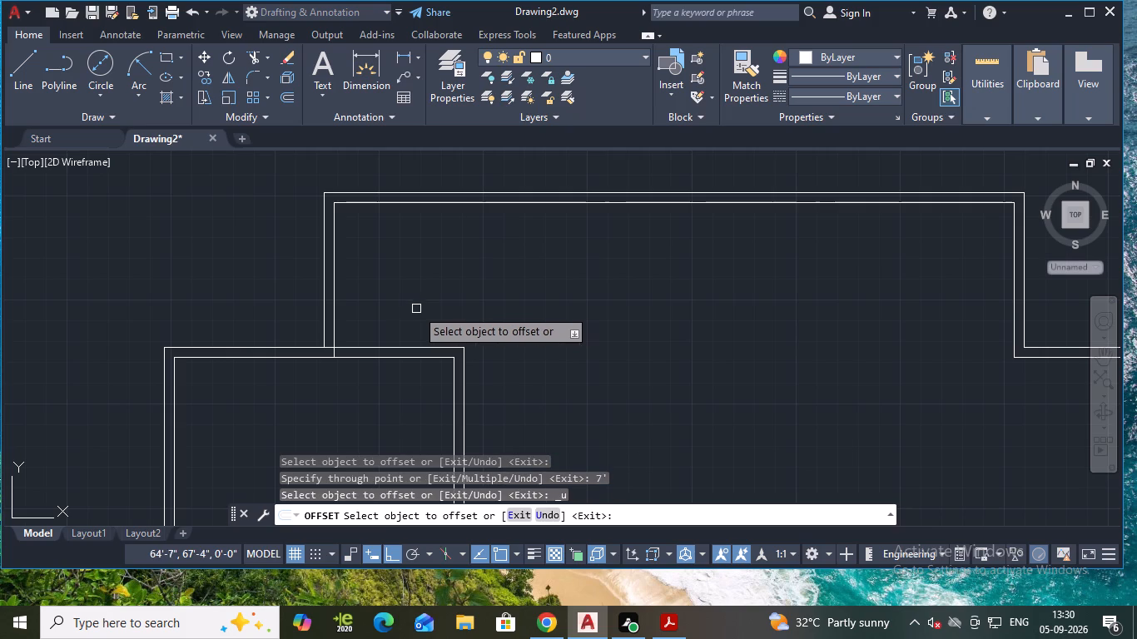
Offset the inner left wall line of the upper projecting bay 6' to the right.
{"action": "left_click", "coordinate": [335, 245]}
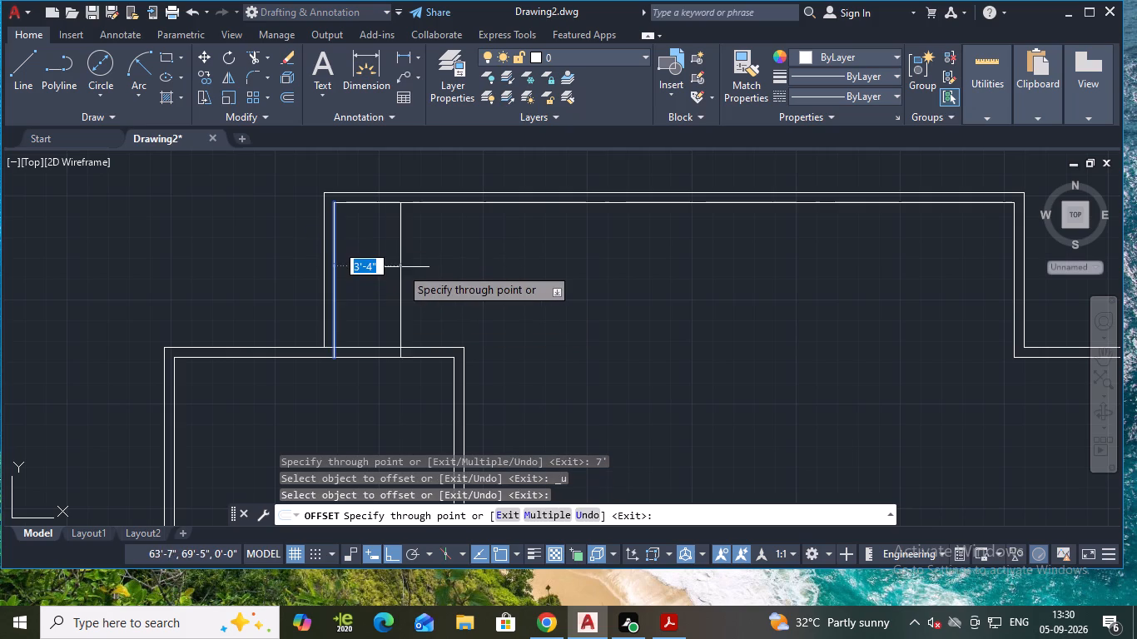
{"action": "type", "text": "6'"}
{"action": "key", "text": "Return"}
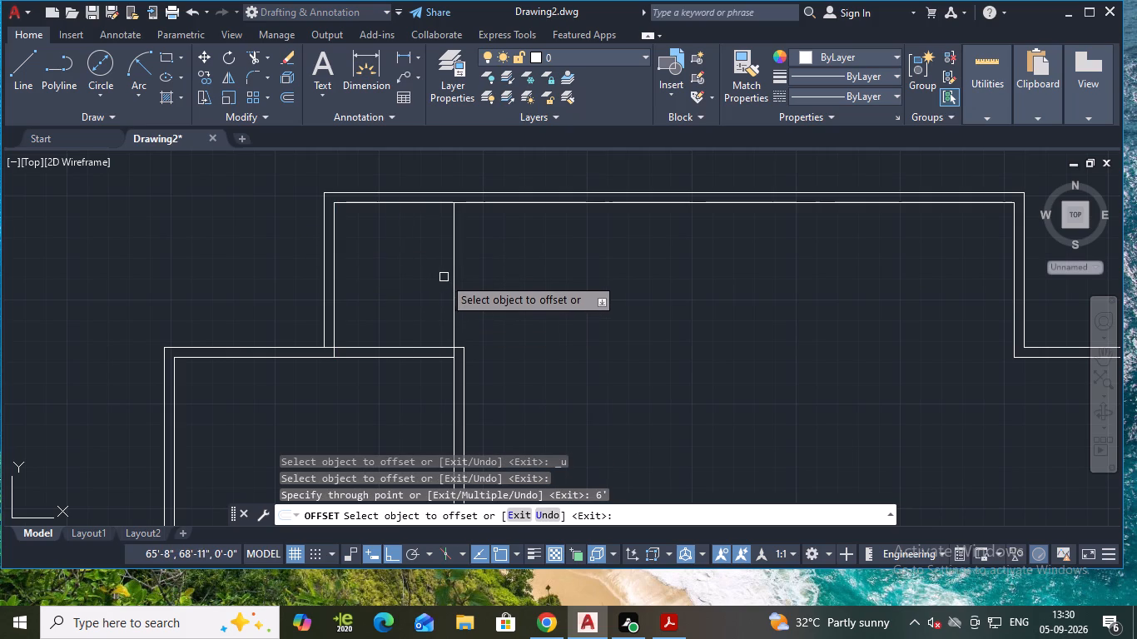
Offset the new vertical partition line in the upper projecting bay 6" to the right to give the partition its thickness.
{"action": "left_click", "coordinate": [453, 270]}
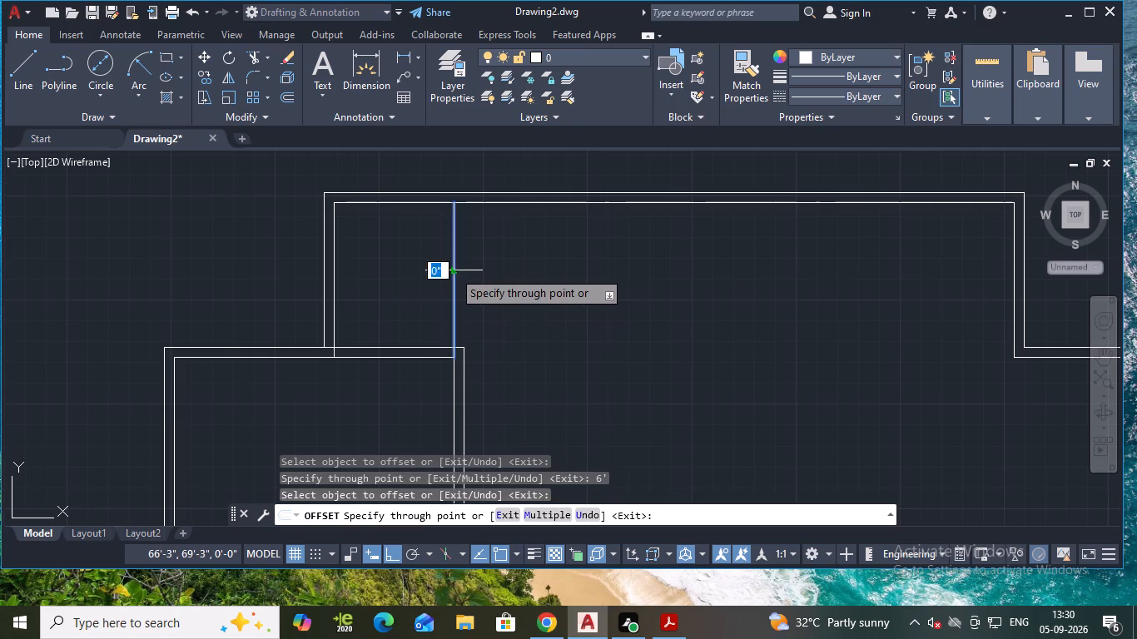
{"action": "type", "text": "6\""}
{"action": "key", "text": "Return"}
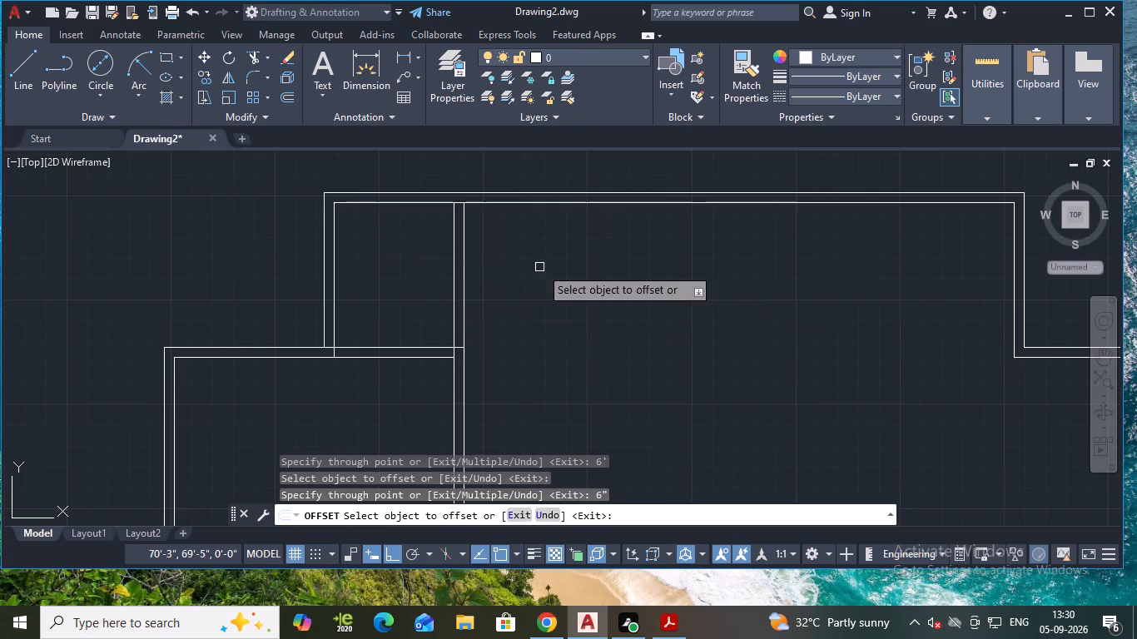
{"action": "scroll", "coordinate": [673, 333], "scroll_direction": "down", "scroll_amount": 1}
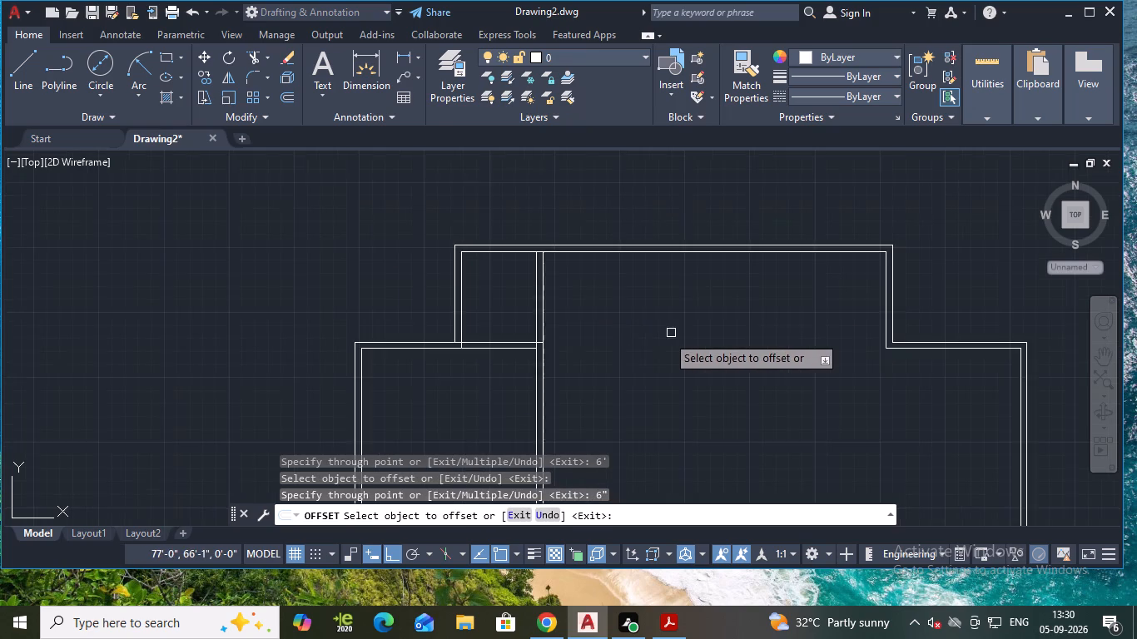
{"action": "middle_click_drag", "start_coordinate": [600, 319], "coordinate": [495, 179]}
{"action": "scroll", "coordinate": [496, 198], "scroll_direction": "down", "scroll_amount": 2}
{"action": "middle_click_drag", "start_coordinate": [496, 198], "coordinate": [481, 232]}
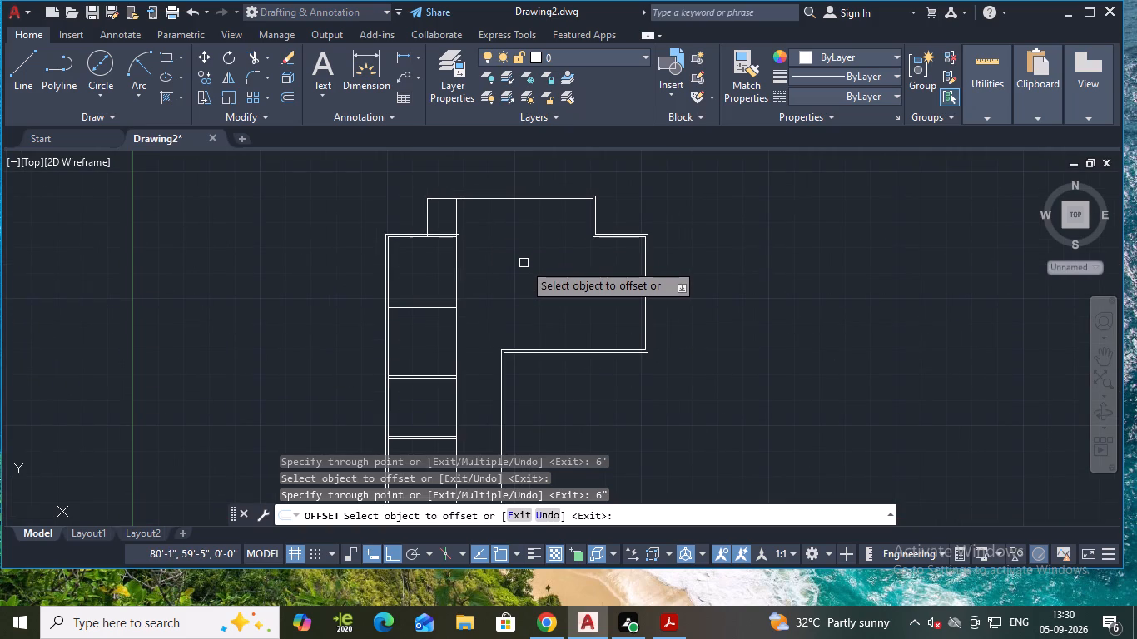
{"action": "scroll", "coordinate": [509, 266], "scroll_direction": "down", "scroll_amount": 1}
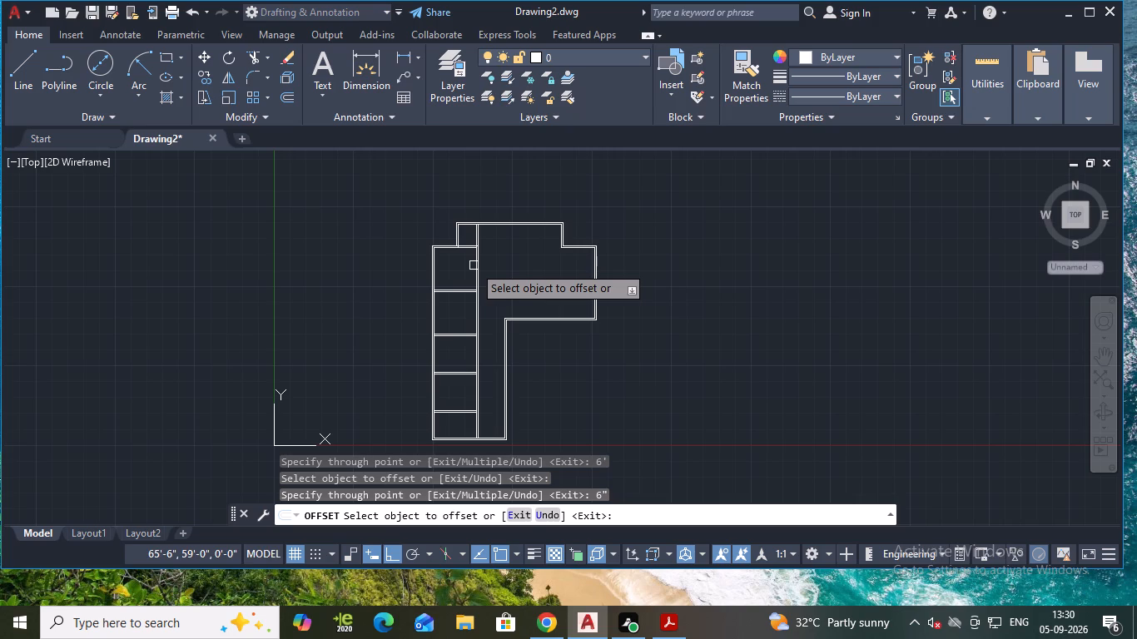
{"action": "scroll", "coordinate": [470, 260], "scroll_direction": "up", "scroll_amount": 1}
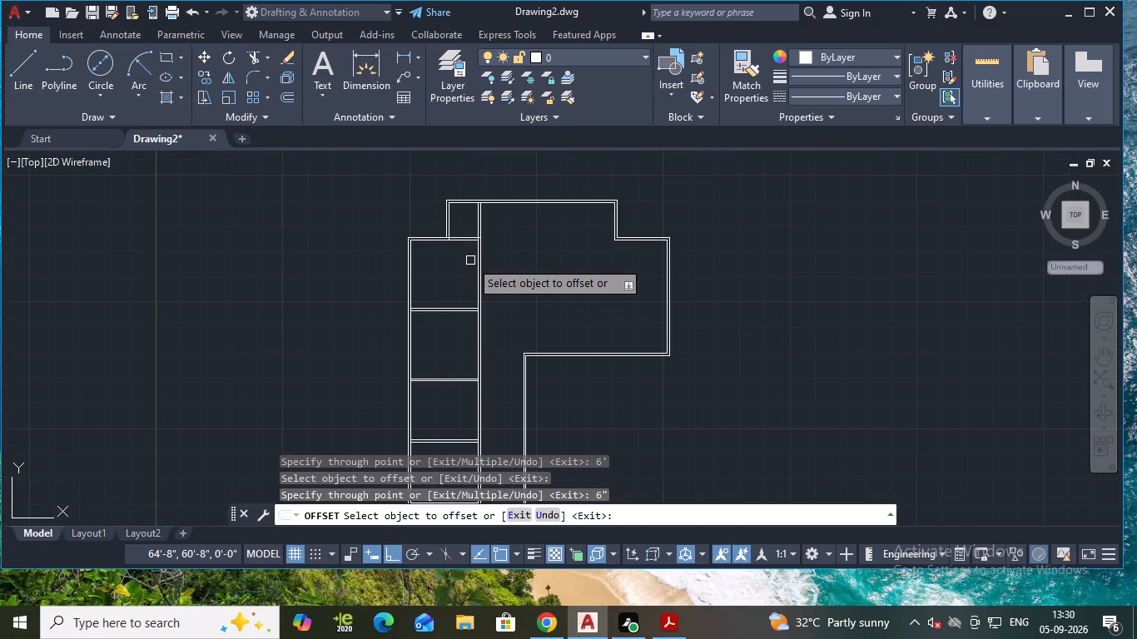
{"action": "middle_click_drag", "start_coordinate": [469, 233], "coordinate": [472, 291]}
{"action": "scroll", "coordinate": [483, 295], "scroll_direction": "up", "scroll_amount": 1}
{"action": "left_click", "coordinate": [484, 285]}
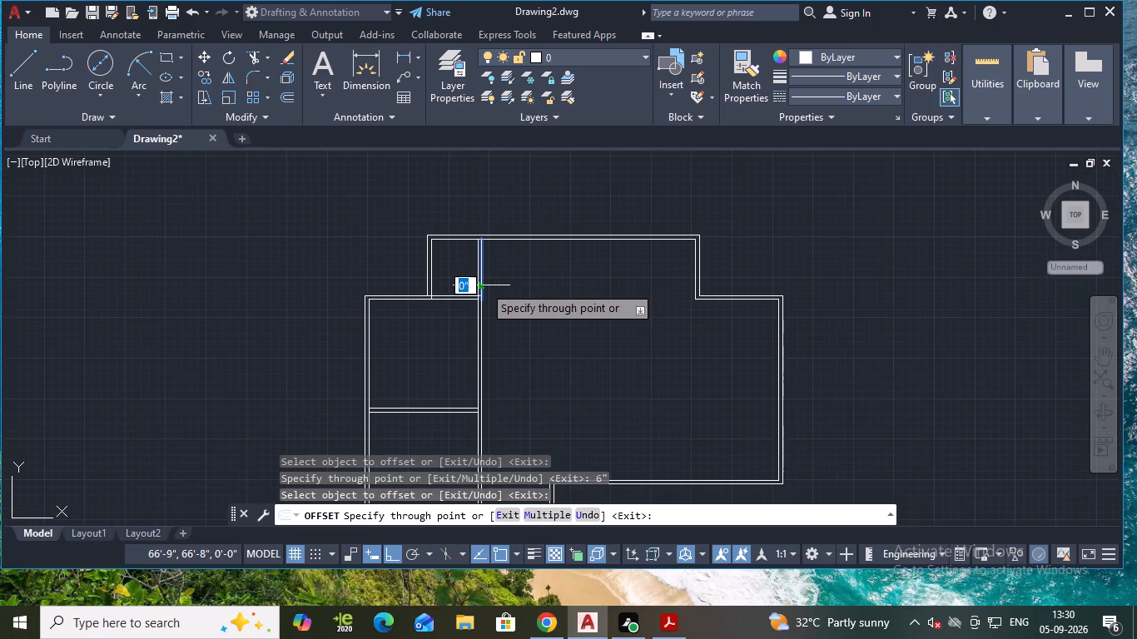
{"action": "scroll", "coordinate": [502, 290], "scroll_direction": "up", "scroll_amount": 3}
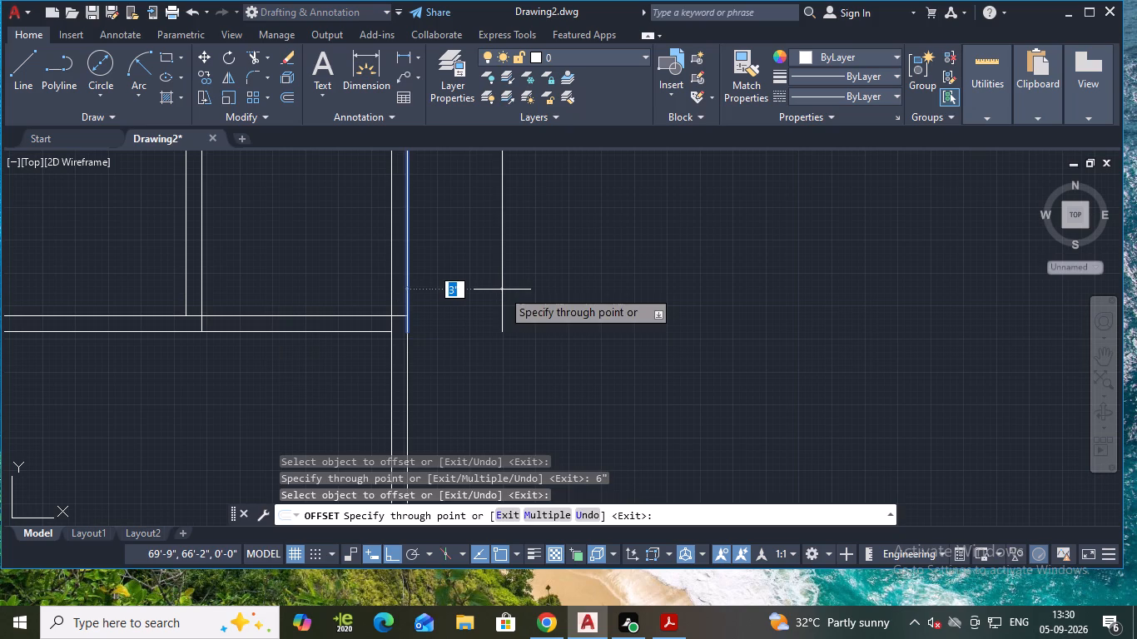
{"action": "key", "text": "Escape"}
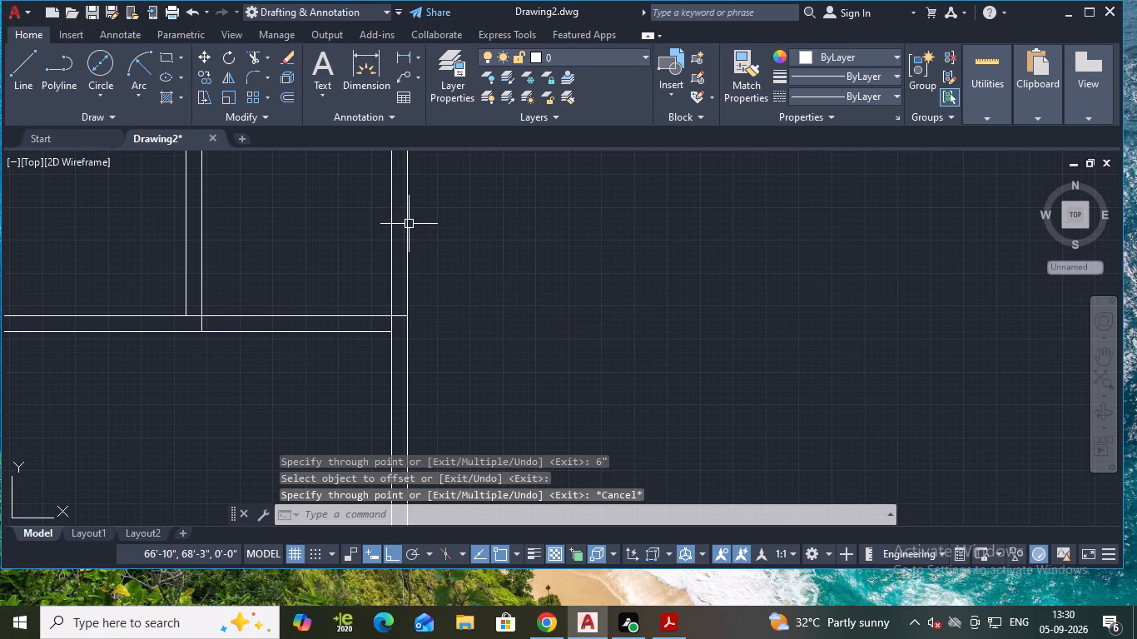
Join the right-hand line of the bay partition with the left wing partition's collinear right-hand line below it.
{"action": "left_click", "coordinate": [409, 224]}
{"action": "scroll", "coordinate": [434, 252], "scroll_direction": "down", "scroll_amount": 3}
{"action": "middle_click_drag", "start_coordinate": [435, 254], "coordinate": [429, 204]}
{"action": "scroll", "coordinate": [431, 211], "scroll_direction": "up", "scroll_amount": 2}
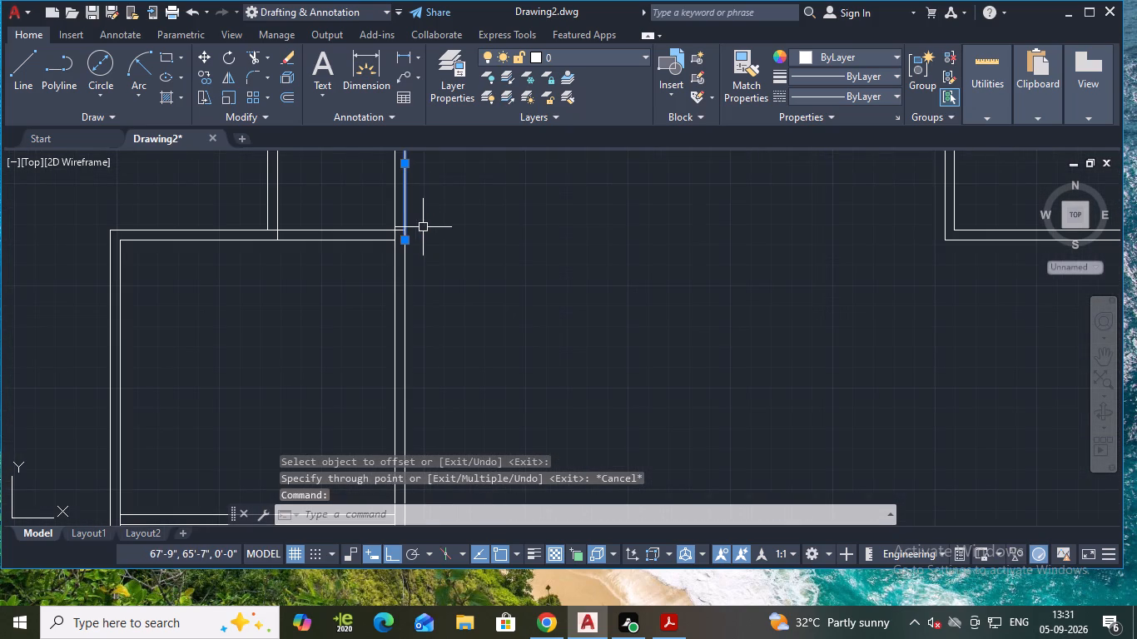
{"action": "left_click", "coordinate": [404, 276]}
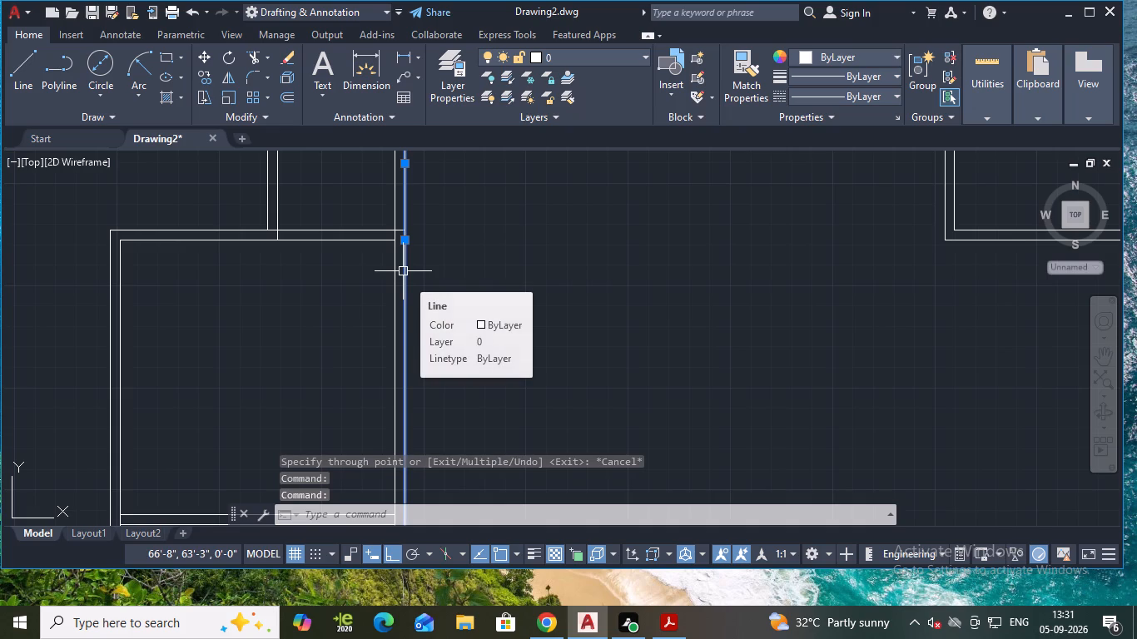
{"action": "type", "text": "JOIN"}
{"action": "key", "text": "Return"}
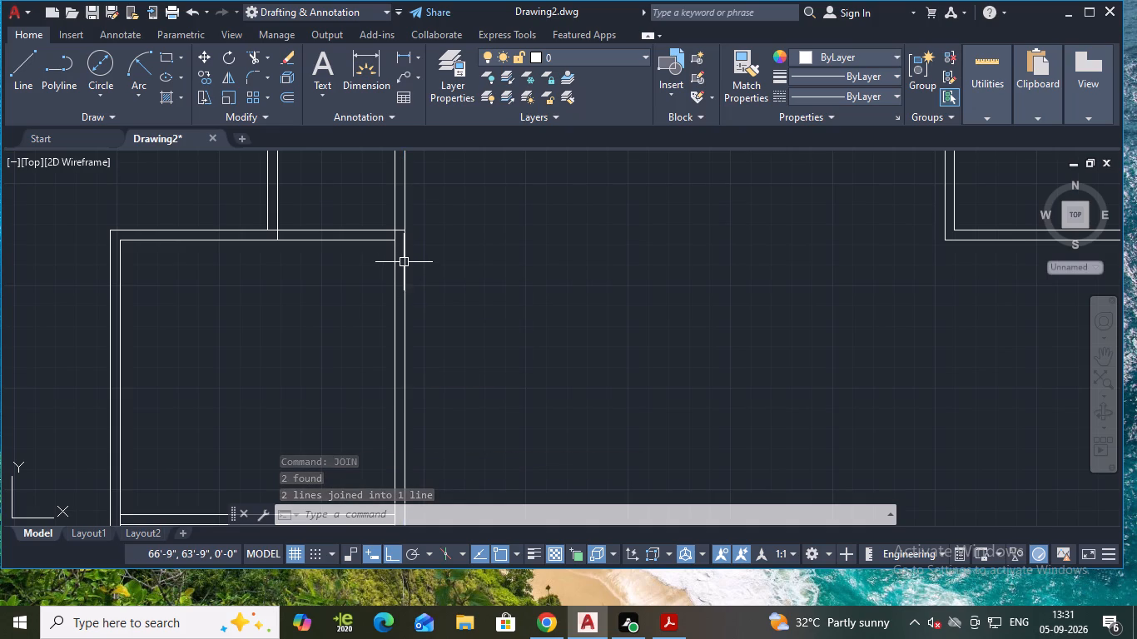
{"action": "scroll", "coordinate": [465, 232], "scroll_direction": "down", "scroll_amount": 2}
{"action": "middle_click_drag", "start_coordinate": [464, 241], "coordinate": [450, 312]}
{"action": "scroll", "coordinate": [447, 306], "scroll_direction": "up", "scroll_amount": 1}
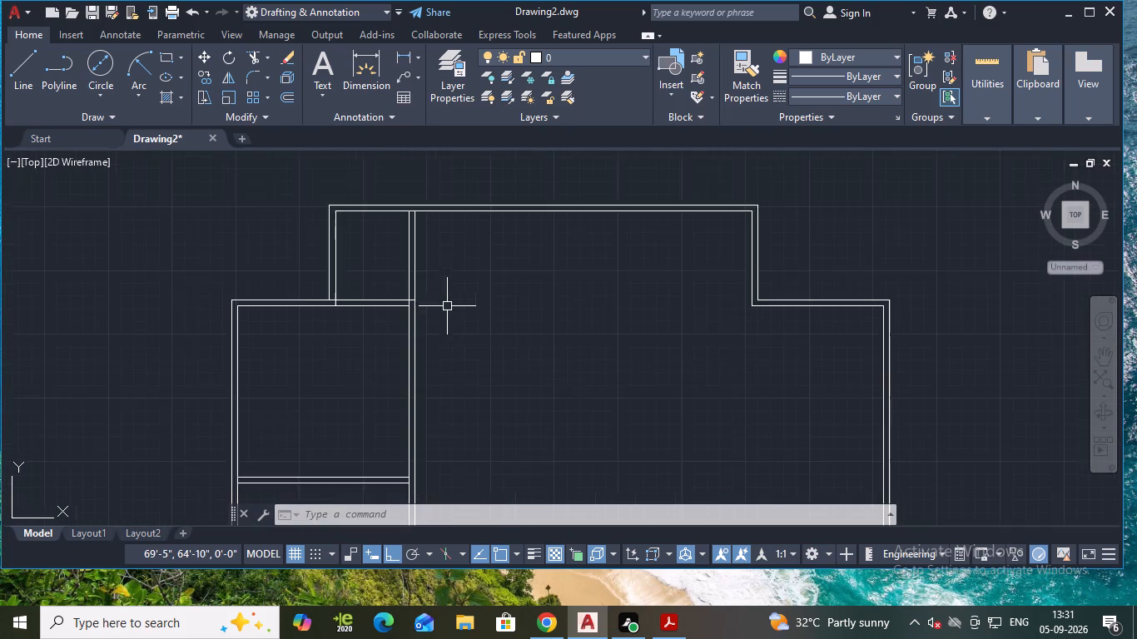
{"action": "scroll", "coordinate": [447, 306], "scroll_direction": "up", "scroll_amount": 2}
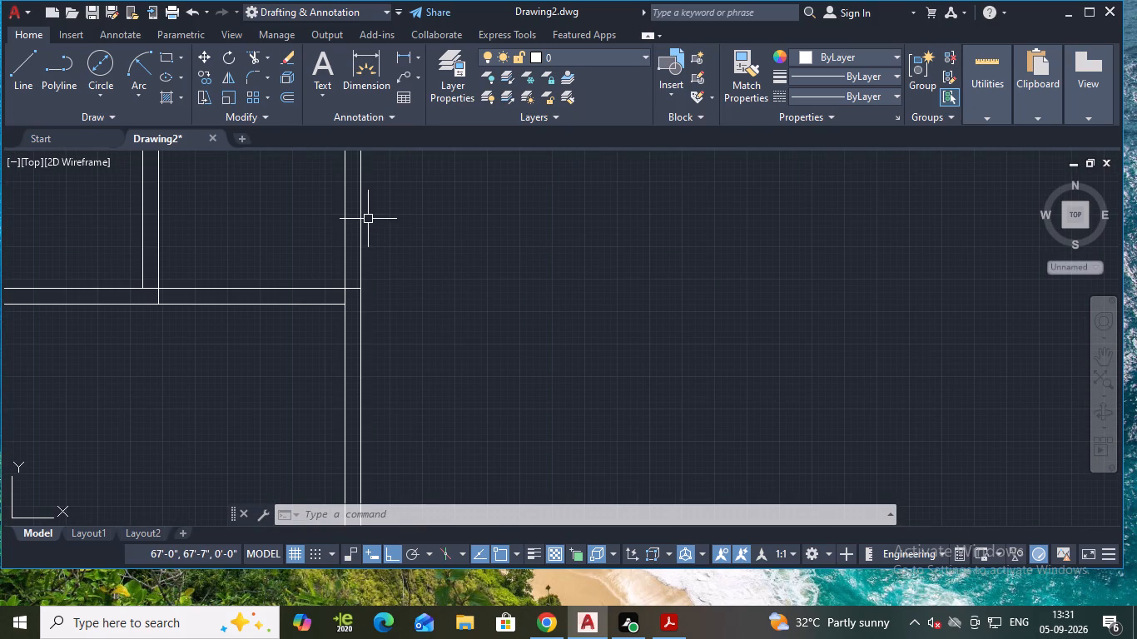
{"action": "left_click", "coordinate": [360, 202]}
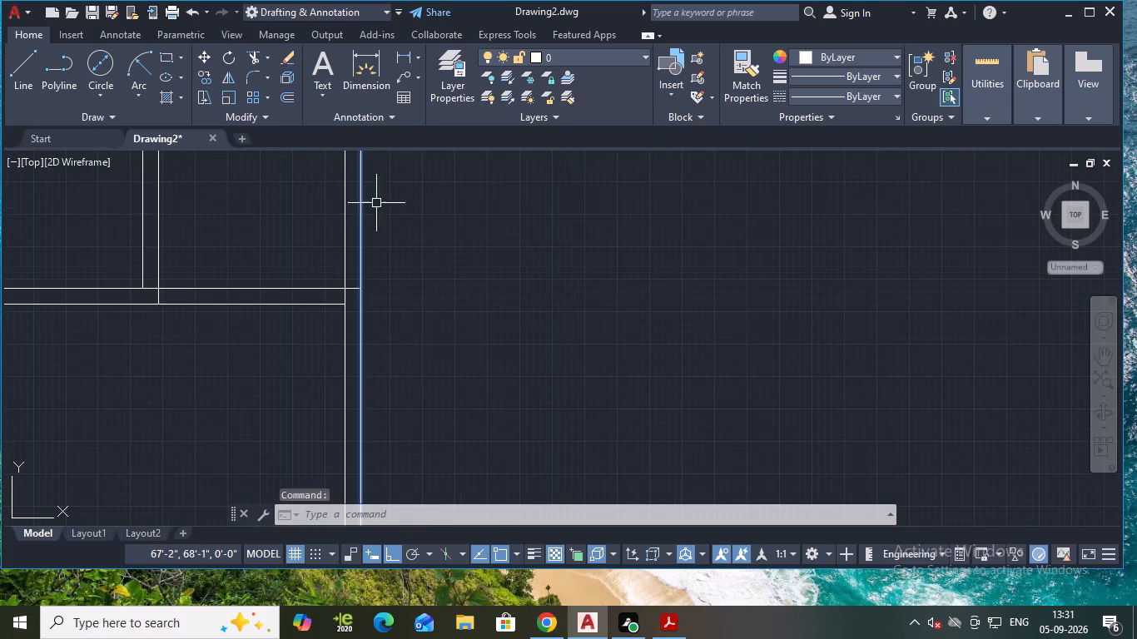
{"action": "key", "text": "Escape"}
{"action": "key", "text": "Escape"}
{"action": "key", "text": "Escape"}
{"action": "key", "text": "Escape"}
Offset the joined right-hand partition line 20' to the right, using the Through option.
{"action": "scroll", "coordinate": [418, 223], "scroll_direction": "down", "scroll_amount": 3}
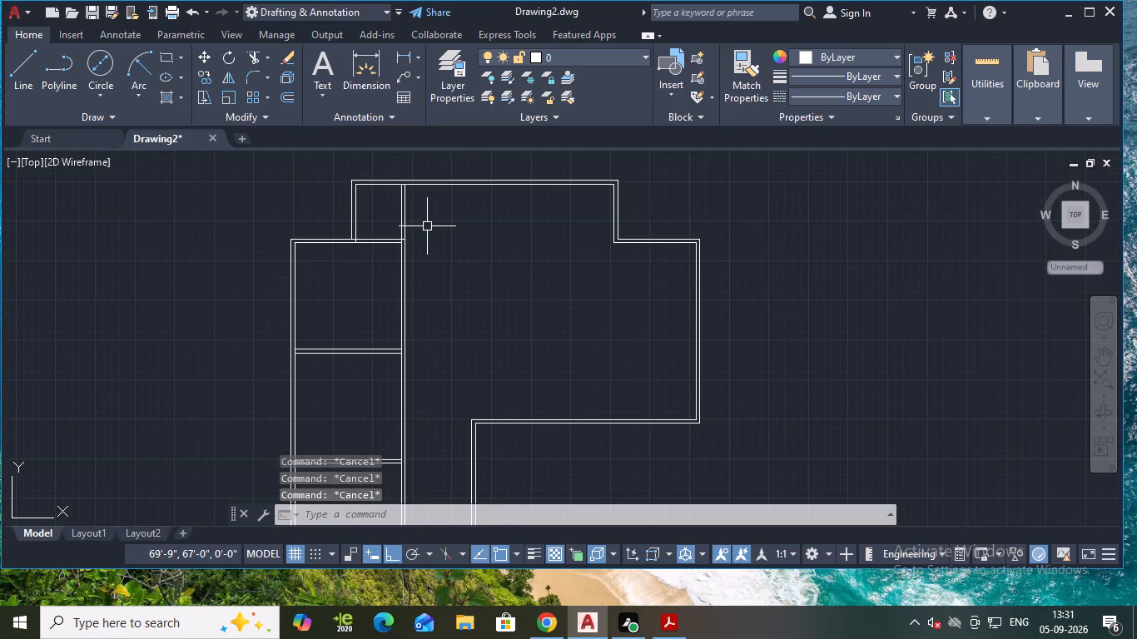
{"action": "key", "text": "o"}
{"action": "key", "text": "f"}
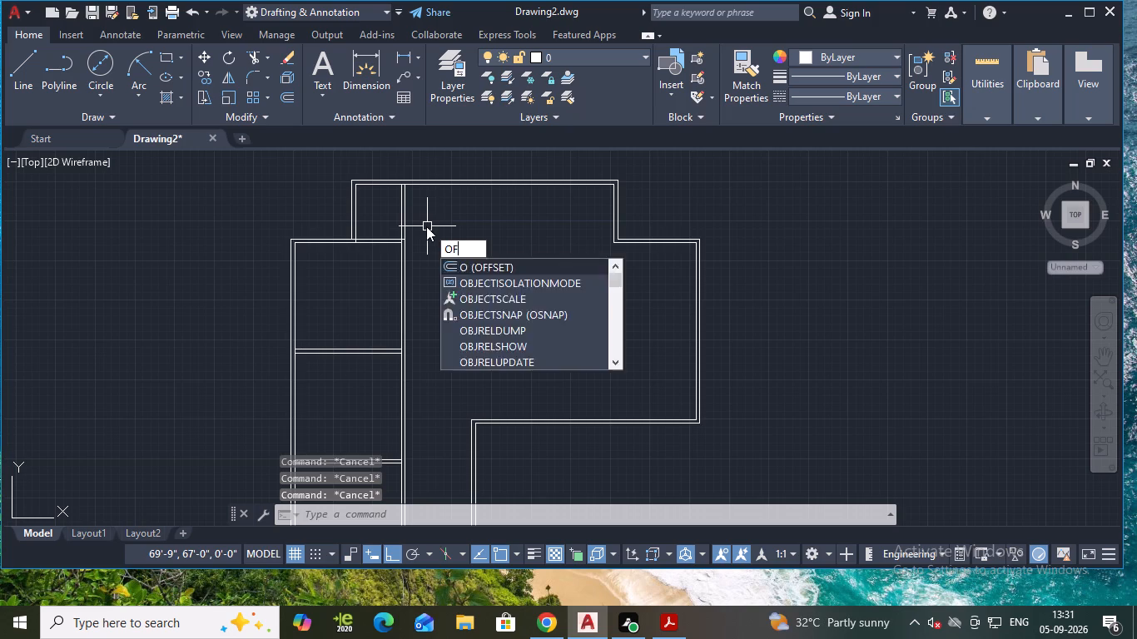
{"action": "key", "text": "Return"}
{"action": "key", "text": "Return"}
{"action": "scroll", "coordinate": [432, 171], "scroll_direction": "up", "scroll_amount": 2}
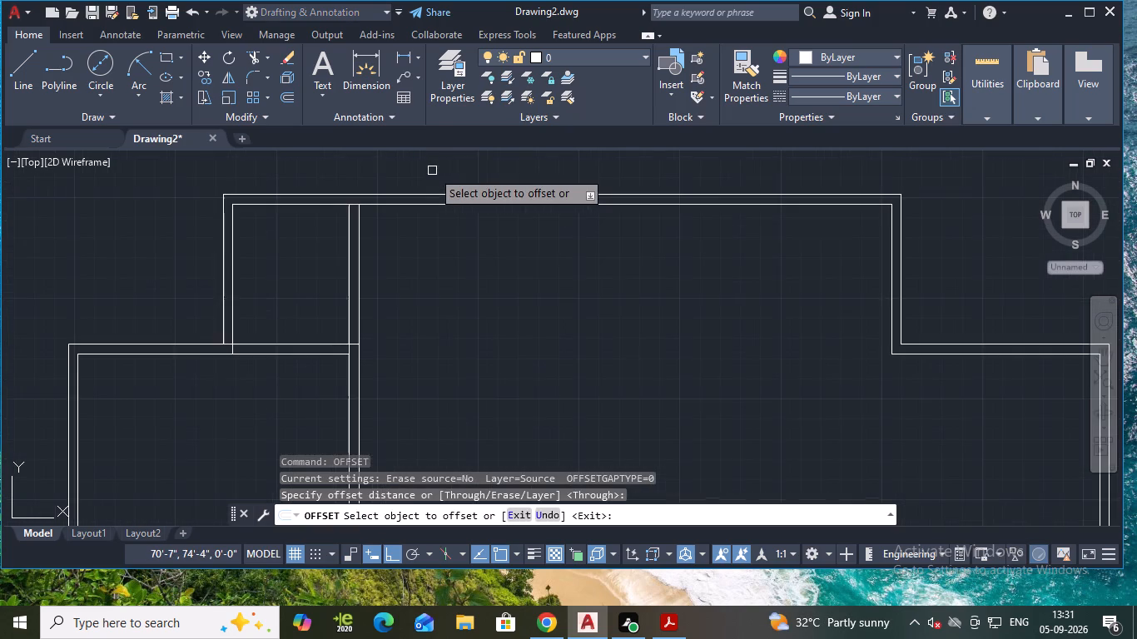
{"action": "middle_click_drag", "start_coordinate": [432, 171], "coordinate": [436, 203]}
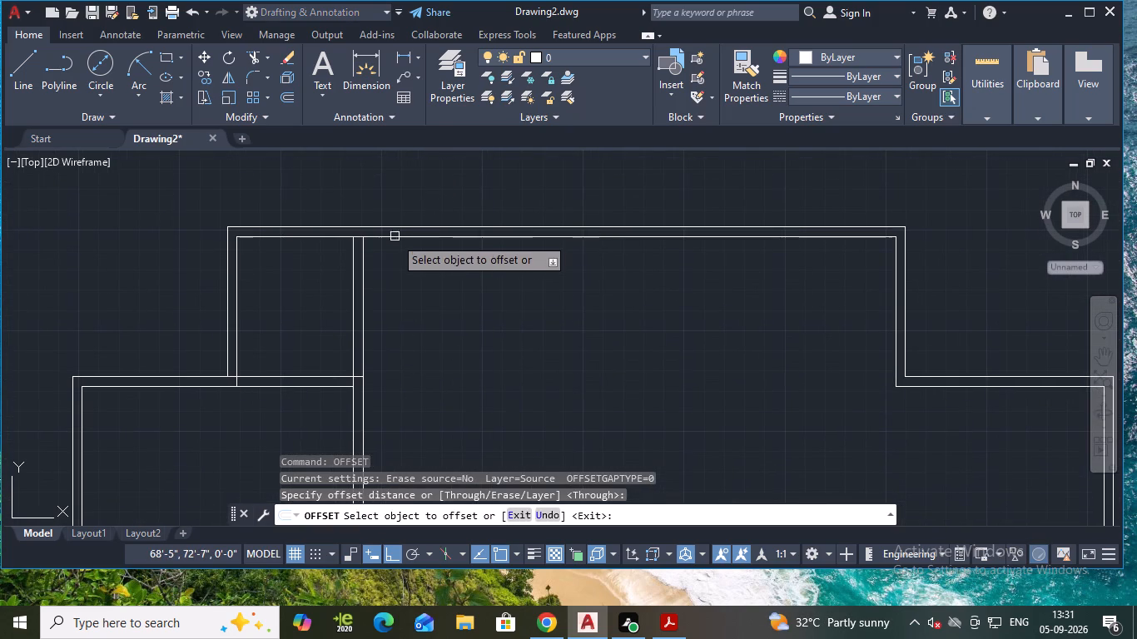
{"action": "scroll", "coordinate": [395, 241], "scroll_direction": "up", "scroll_amount": 1}
{"action": "left_click", "coordinate": [343, 291]}
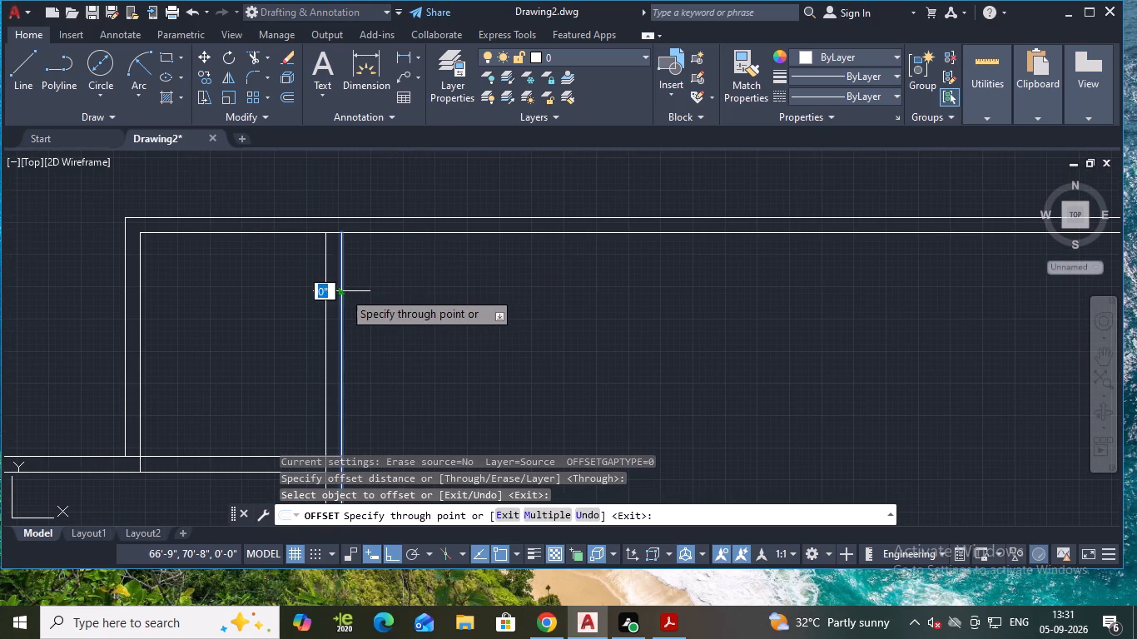
{"action": "scroll", "coordinate": [439, 286], "scroll_direction": "down", "scroll_amount": 3}
{"action": "middle_click_drag", "start_coordinate": [390, 202], "coordinate": [350, 137]}
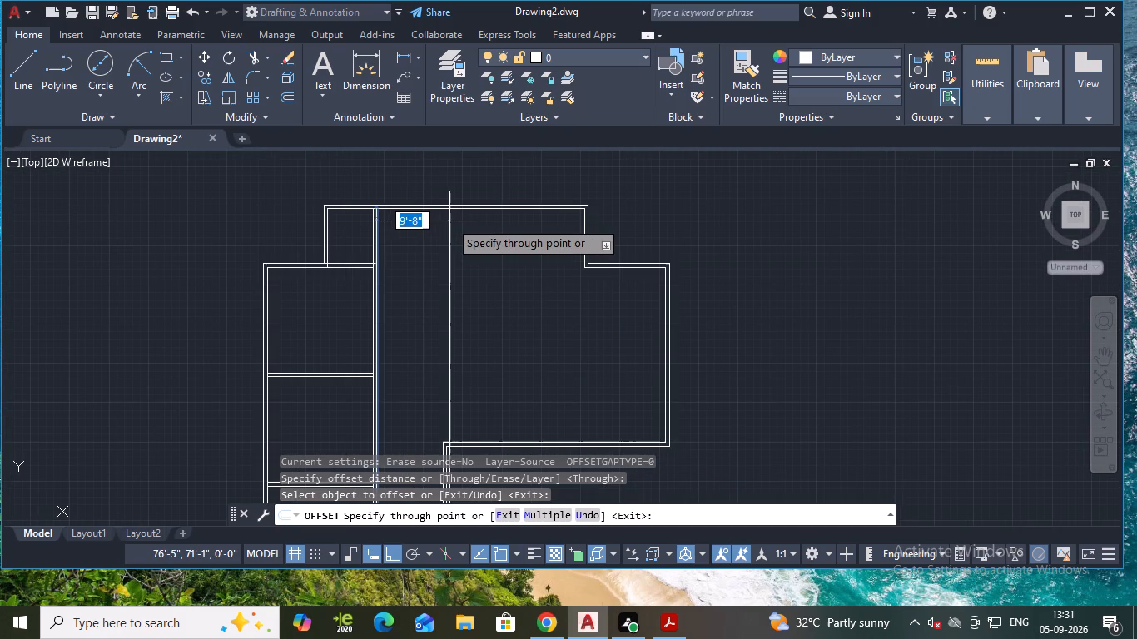
{"action": "type", "text": "20'"}
{"action": "key", "text": "Return"}
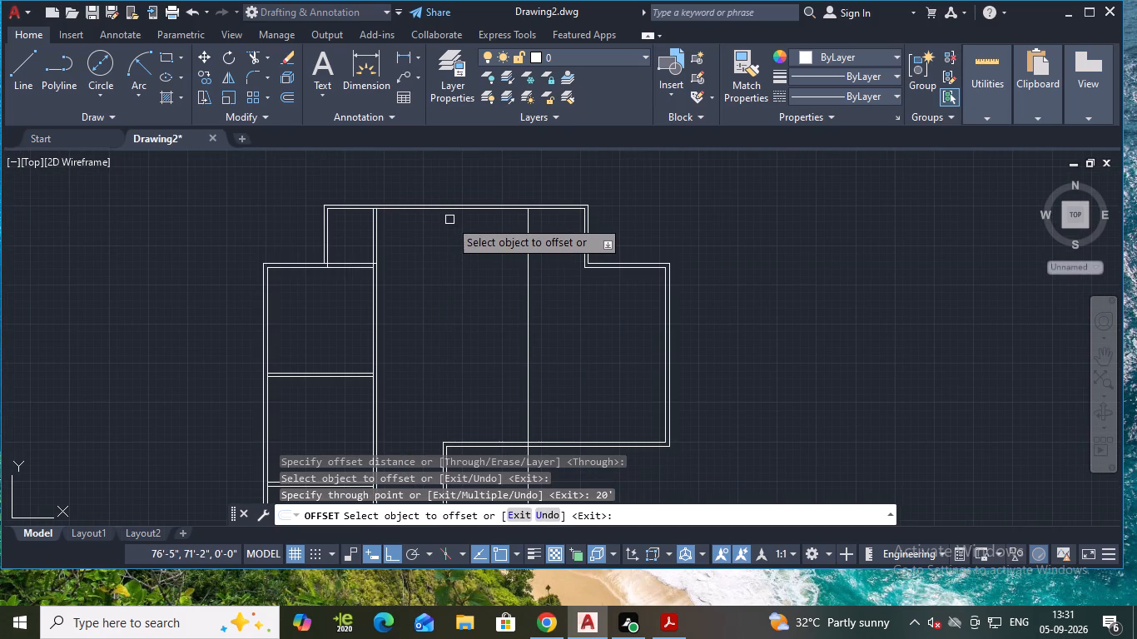
Offset the new vertical line 6" to the right to form the bay's second partition.
{"action": "scroll", "coordinate": [554, 265], "scroll_direction": "up", "scroll_amount": 3}
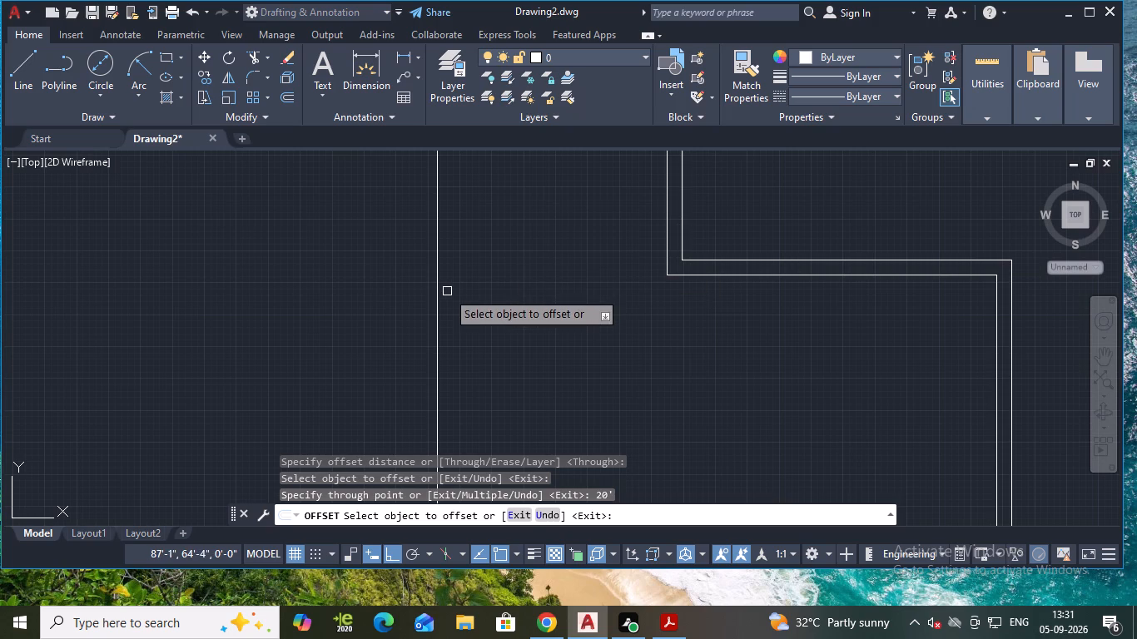
{"action": "left_click", "coordinate": [439, 304]}
{"action": "type", "text": "6\""}
{"action": "key", "text": "Return"}
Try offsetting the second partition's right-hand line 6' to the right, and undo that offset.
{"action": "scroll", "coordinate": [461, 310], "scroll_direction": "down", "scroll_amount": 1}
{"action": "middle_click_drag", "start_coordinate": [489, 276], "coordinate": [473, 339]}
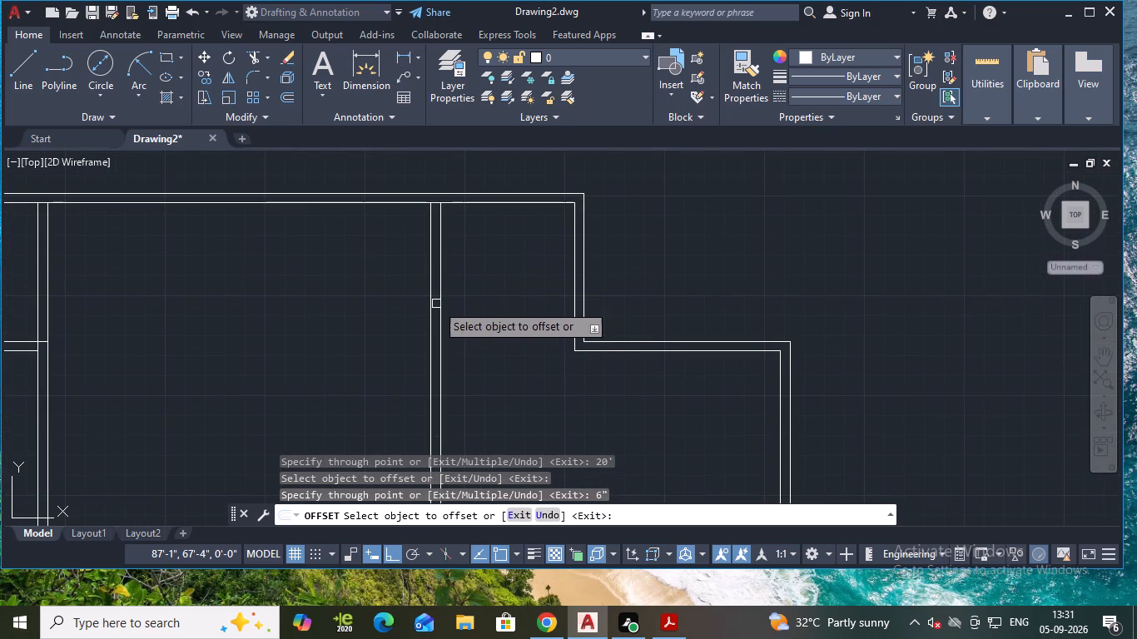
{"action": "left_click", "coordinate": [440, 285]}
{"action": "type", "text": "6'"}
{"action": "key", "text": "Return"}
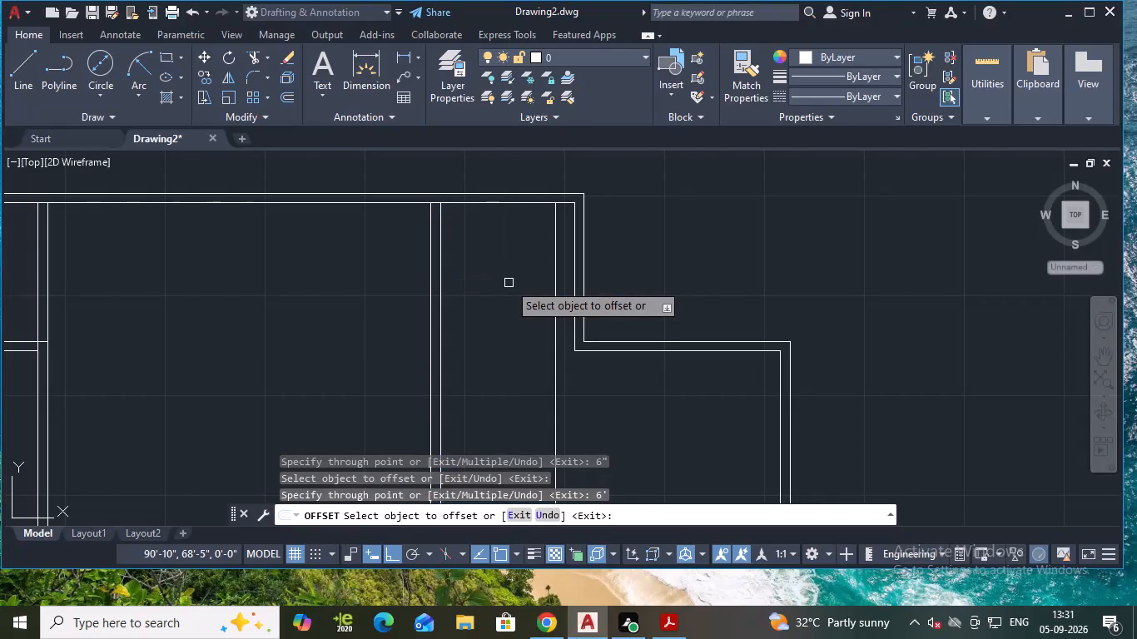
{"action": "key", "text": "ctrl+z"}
Offset the second partition's right-hand line 7' to the right, onto the bay's inner right wall line.
{"action": "left_click", "coordinate": [440, 300]}
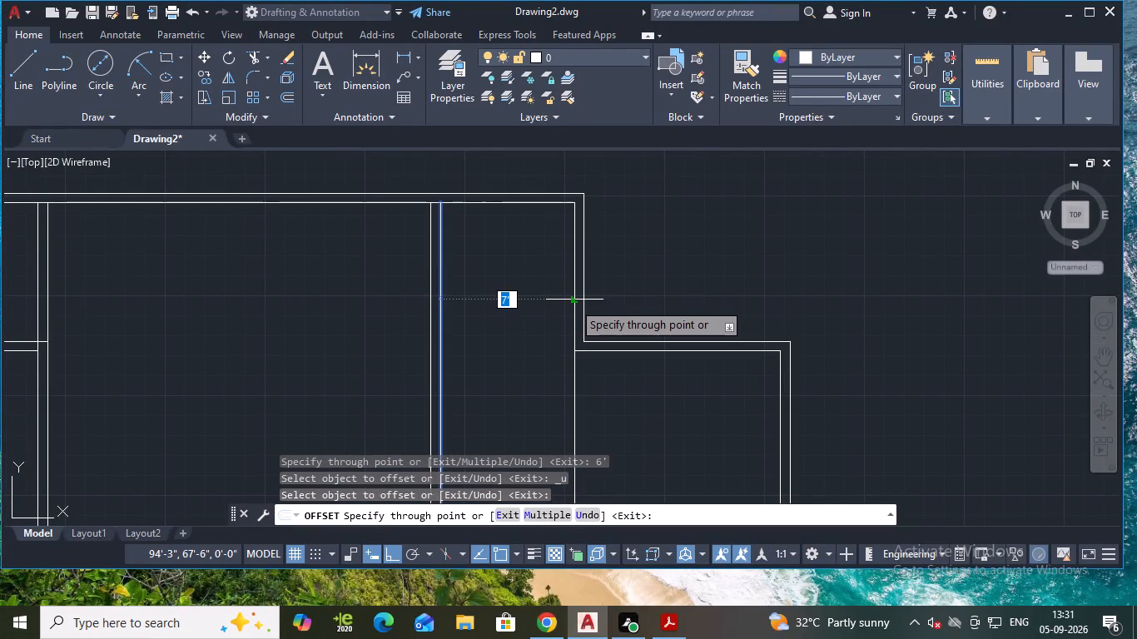
{"action": "type", "text": "7'"}
{"action": "key", "text": "Return"}
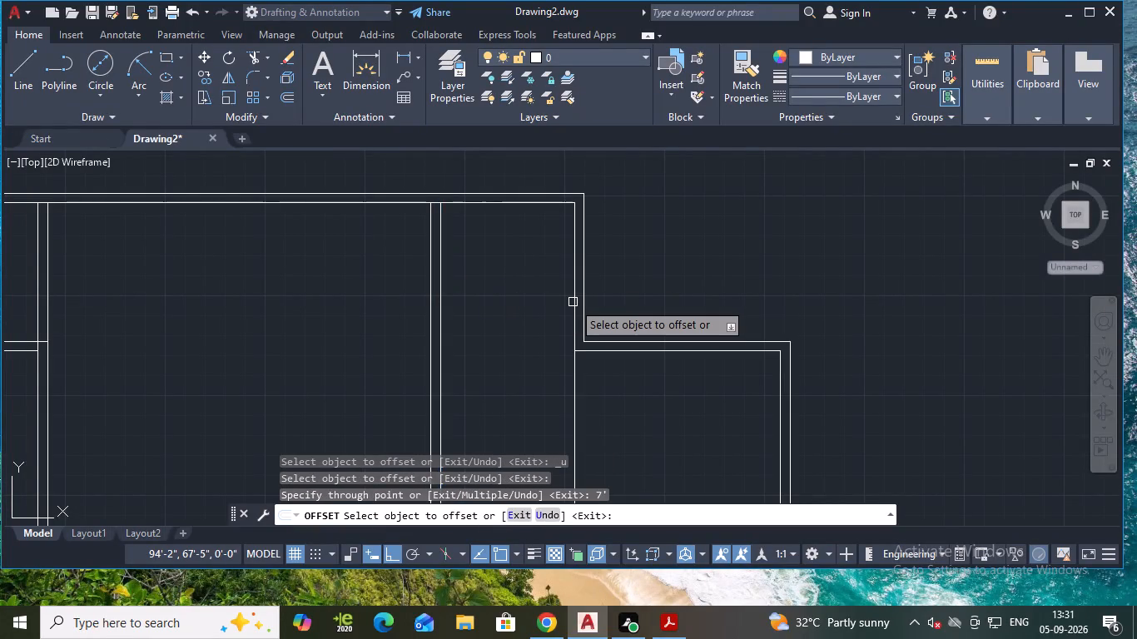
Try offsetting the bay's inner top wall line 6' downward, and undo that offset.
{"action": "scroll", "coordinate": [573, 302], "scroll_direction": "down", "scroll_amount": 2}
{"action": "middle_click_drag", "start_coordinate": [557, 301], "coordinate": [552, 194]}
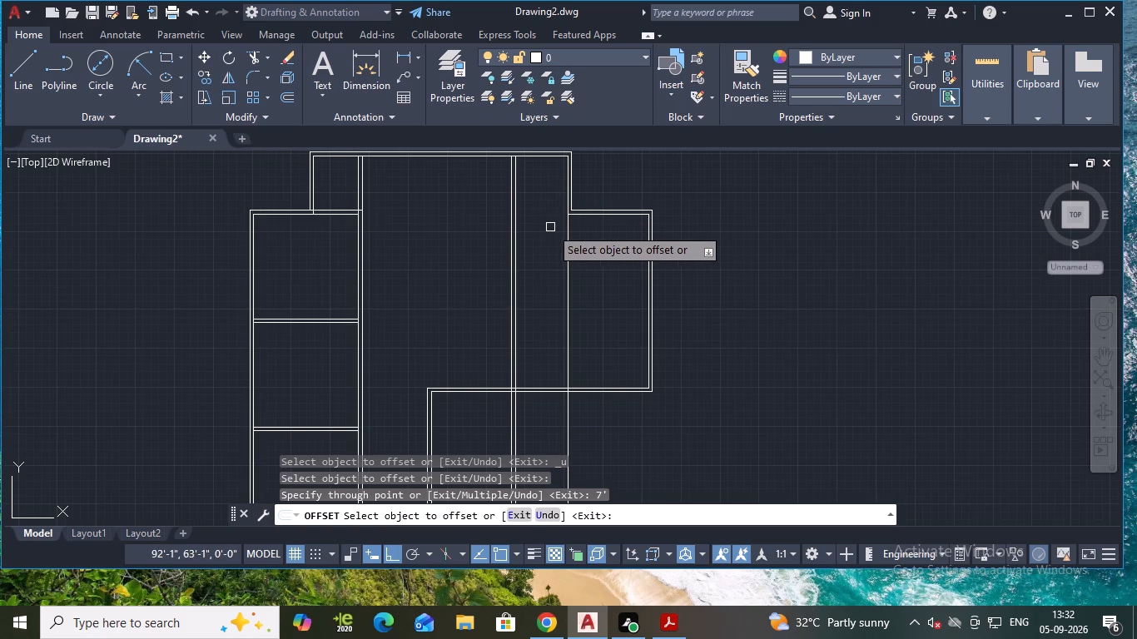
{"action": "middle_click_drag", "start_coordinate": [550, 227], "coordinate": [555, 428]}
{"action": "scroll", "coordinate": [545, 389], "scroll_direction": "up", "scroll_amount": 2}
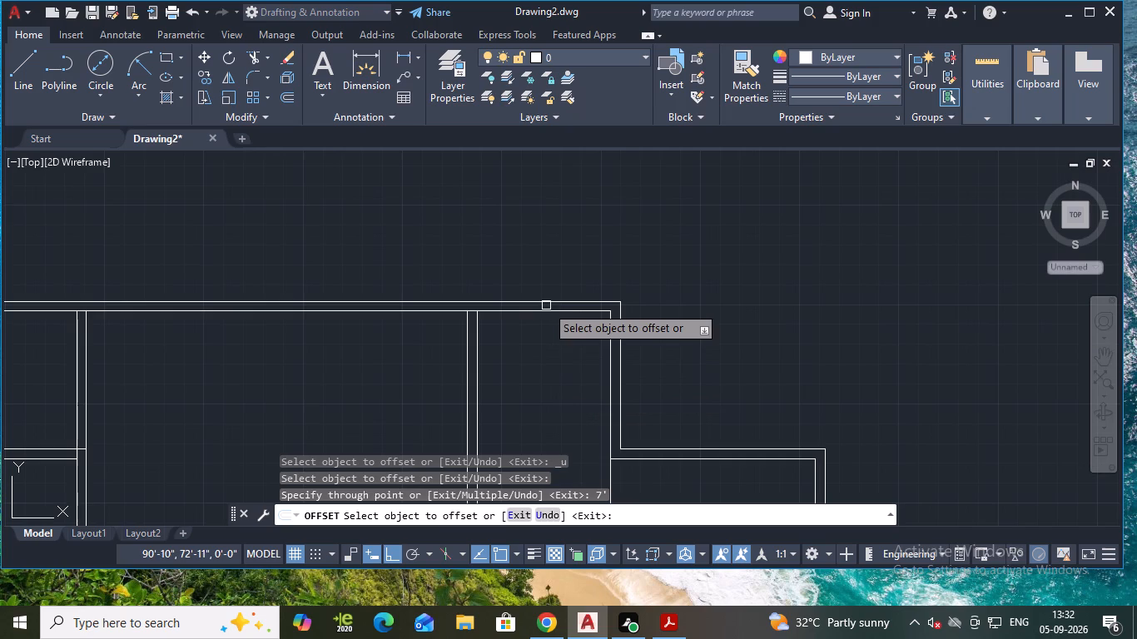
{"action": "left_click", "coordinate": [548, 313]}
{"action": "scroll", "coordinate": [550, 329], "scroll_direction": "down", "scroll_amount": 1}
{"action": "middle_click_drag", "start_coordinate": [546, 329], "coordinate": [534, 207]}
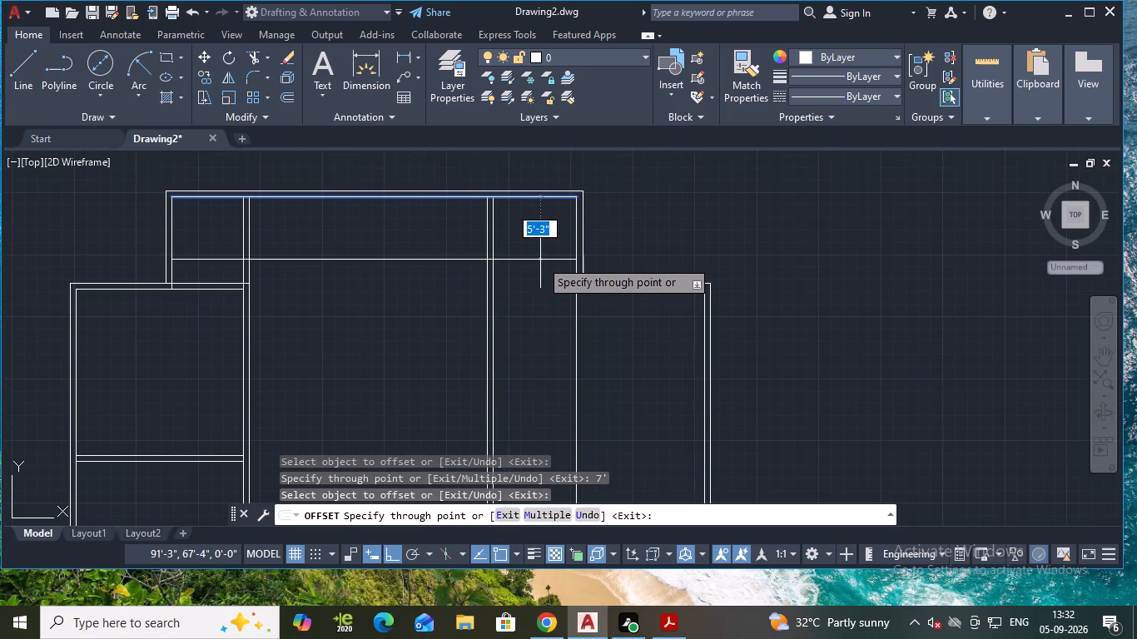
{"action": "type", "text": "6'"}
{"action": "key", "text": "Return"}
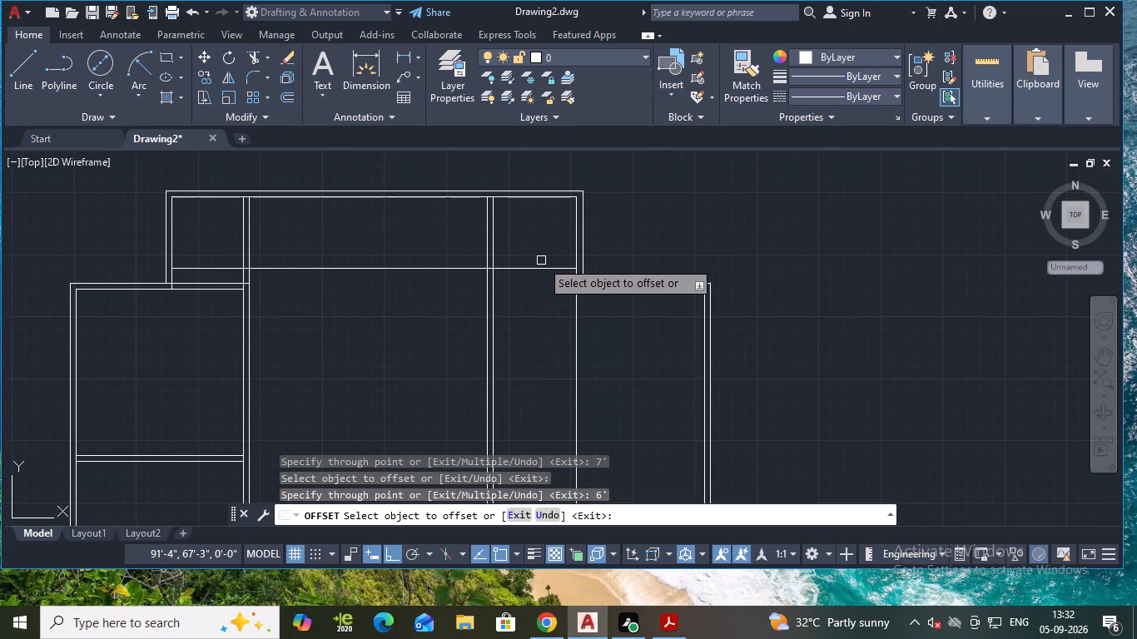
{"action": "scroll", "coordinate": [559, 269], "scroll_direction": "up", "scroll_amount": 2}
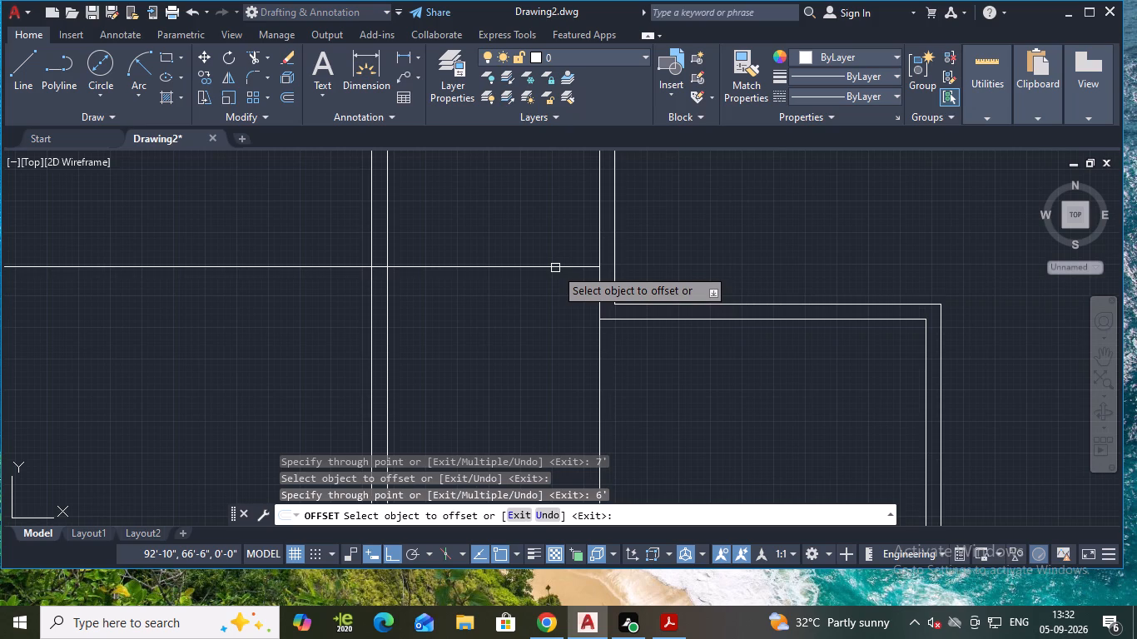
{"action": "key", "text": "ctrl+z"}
Offset the bay's inner top wall line downward through the outer wall corner where the bay meets the right wing.
{"action": "scroll", "coordinate": [543, 230], "scroll_direction": "down", "scroll_amount": 2}
{"action": "middle_click_drag", "start_coordinate": [544, 253], "coordinate": [546, 275]}
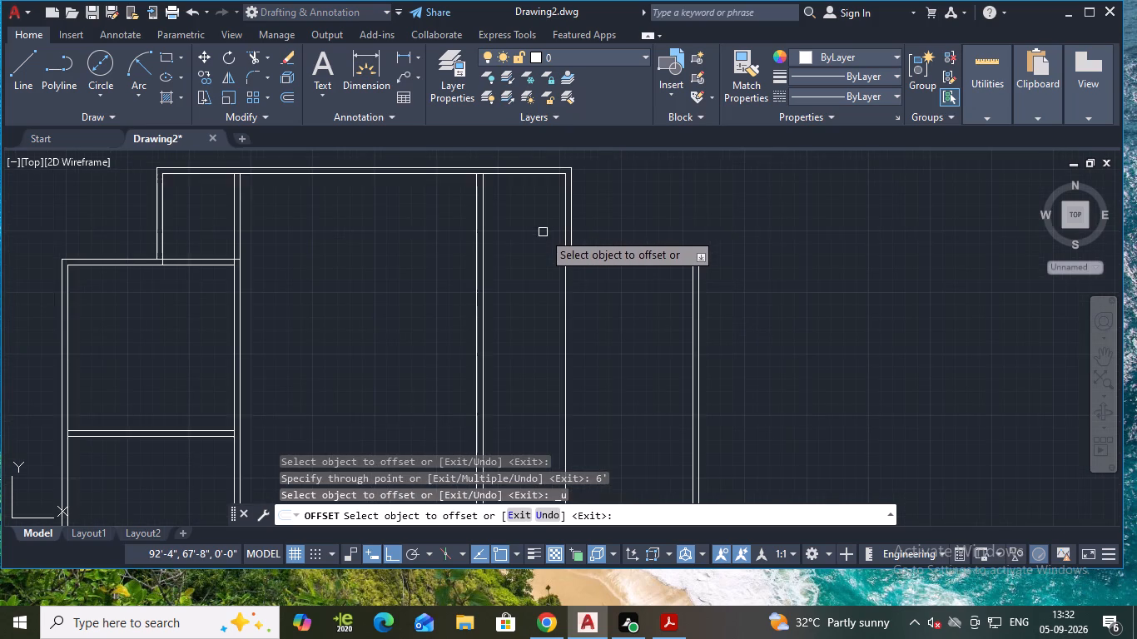
{"action": "middle_click_drag", "start_coordinate": [546, 275], "coordinate": [548, 332]}
{"action": "left_click", "coordinate": [531, 255]}
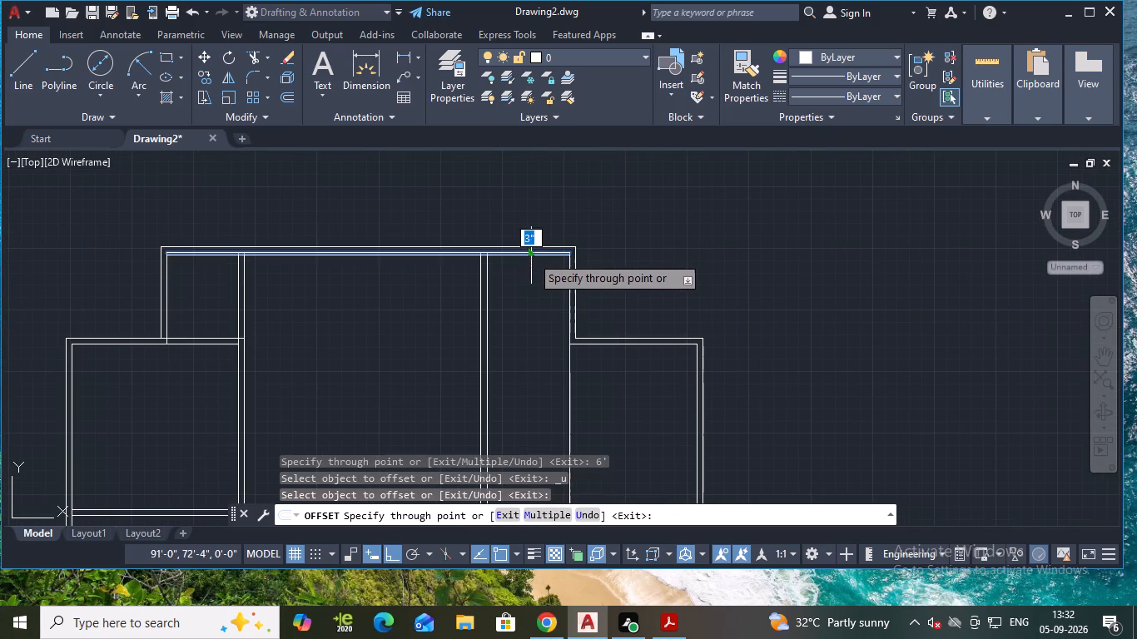
{"action": "left_click", "coordinate": [577, 339]}
Offset the new line across the base of the projecting bay 6" downward to form a wall.
{"action": "scroll", "coordinate": [564, 339], "scroll_direction": "up", "scroll_amount": 2}
{"action": "left_click", "coordinate": [564, 339]}
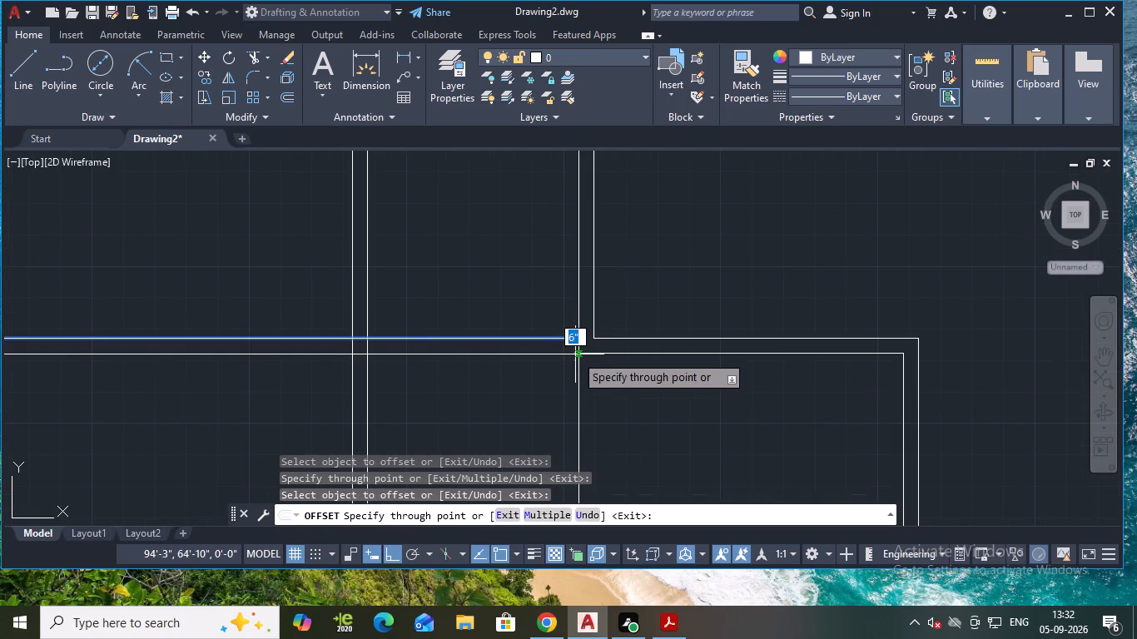
{"action": "type", "text": "6\""}
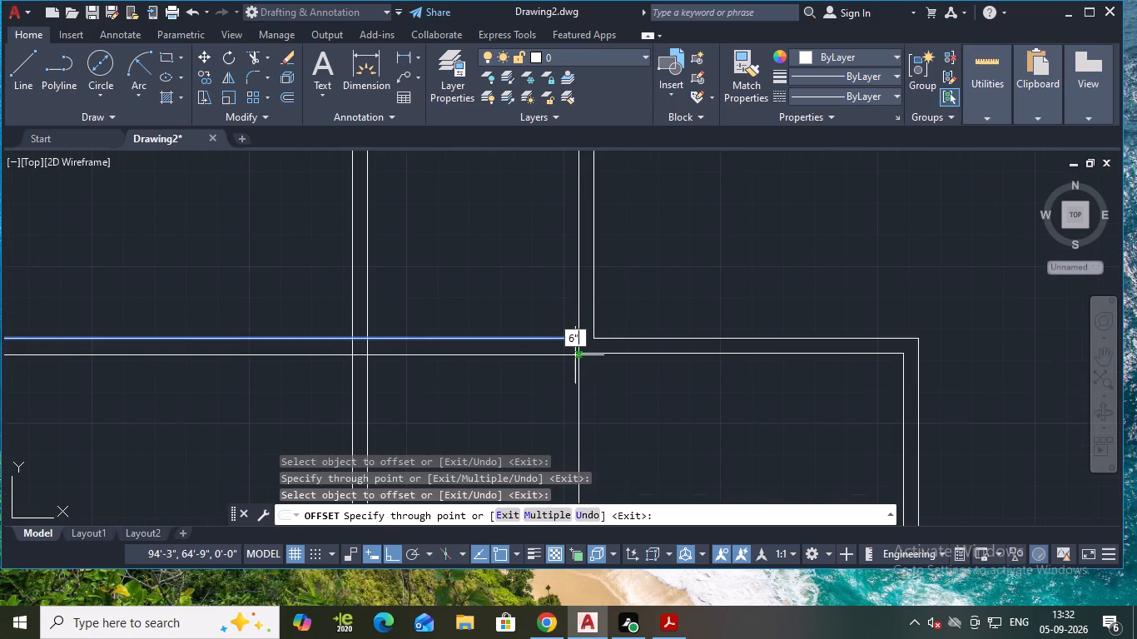
{"action": "key", "text": "Return"}
Offset the long vertical line running down from the bay's inner right wall 6" to the right.
{"action": "scroll", "coordinate": [575, 355], "scroll_direction": "down", "scroll_amount": 2}
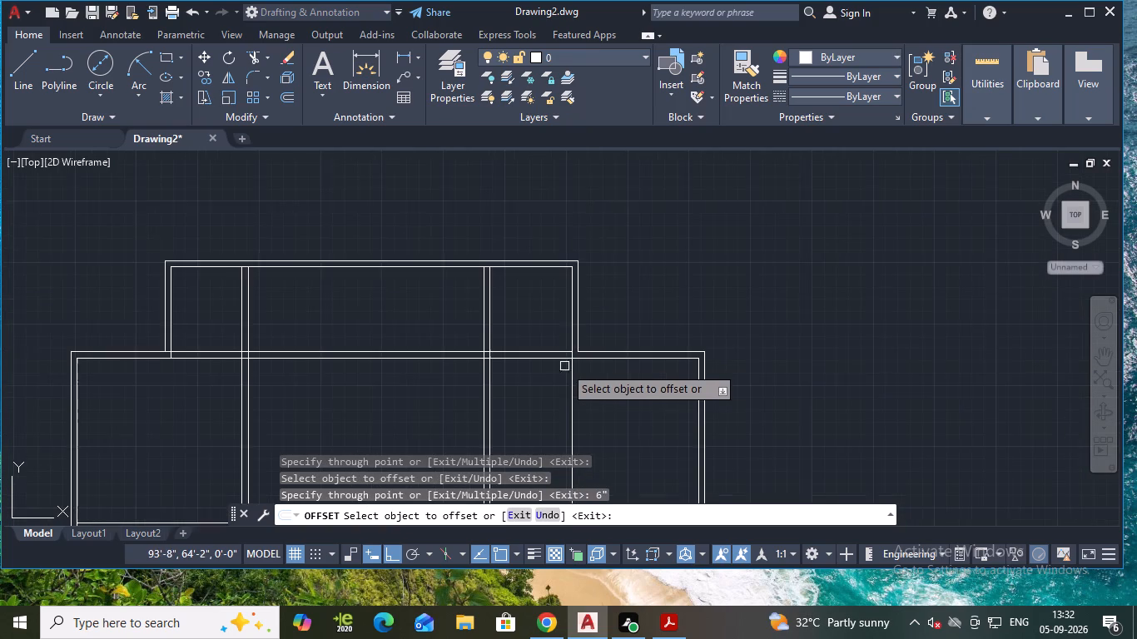
{"action": "middle_click_drag", "start_coordinate": [554, 364], "coordinate": [544, 299]}
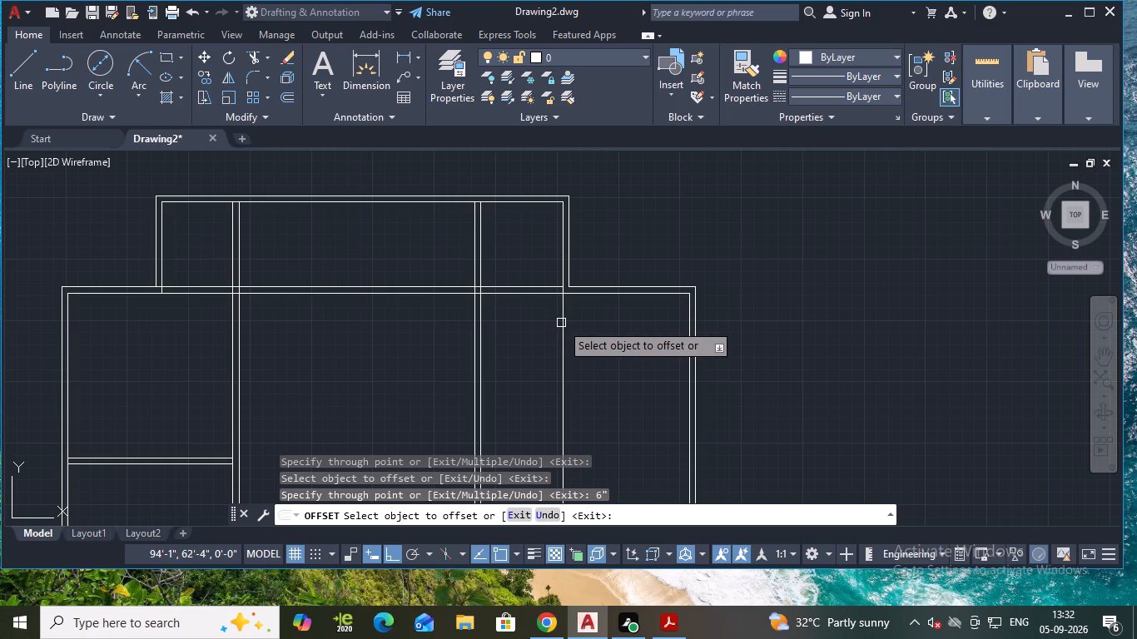
{"action": "scroll", "coordinate": [561, 323], "scroll_direction": "down", "scroll_amount": 2}
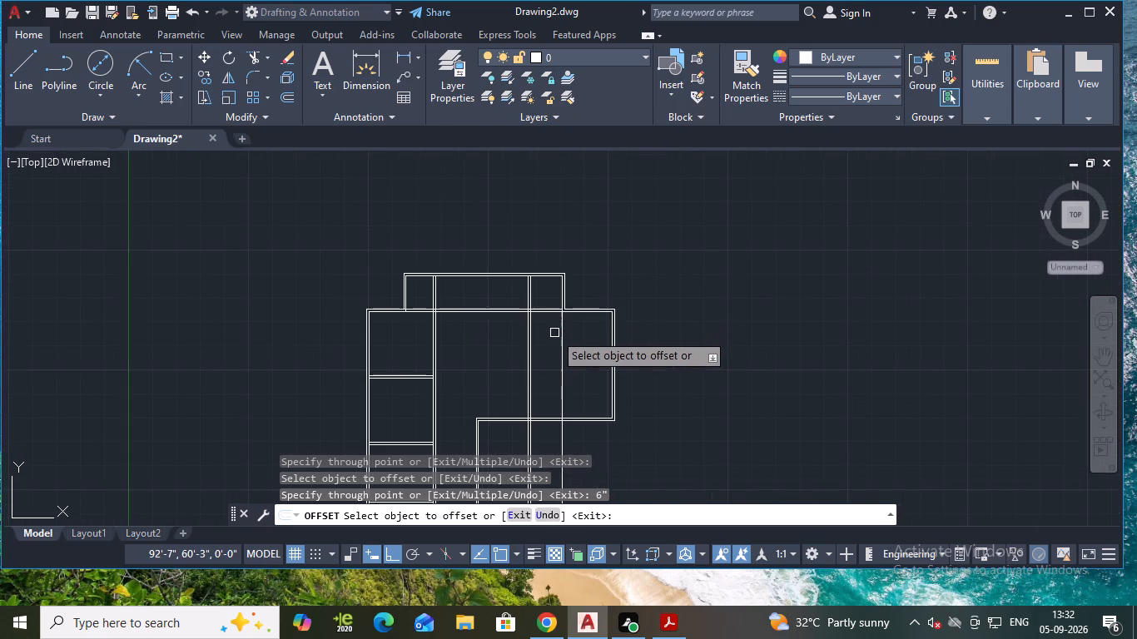
{"action": "scroll", "coordinate": [554, 333], "scroll_direction": "up", "scroll_amount": 1}
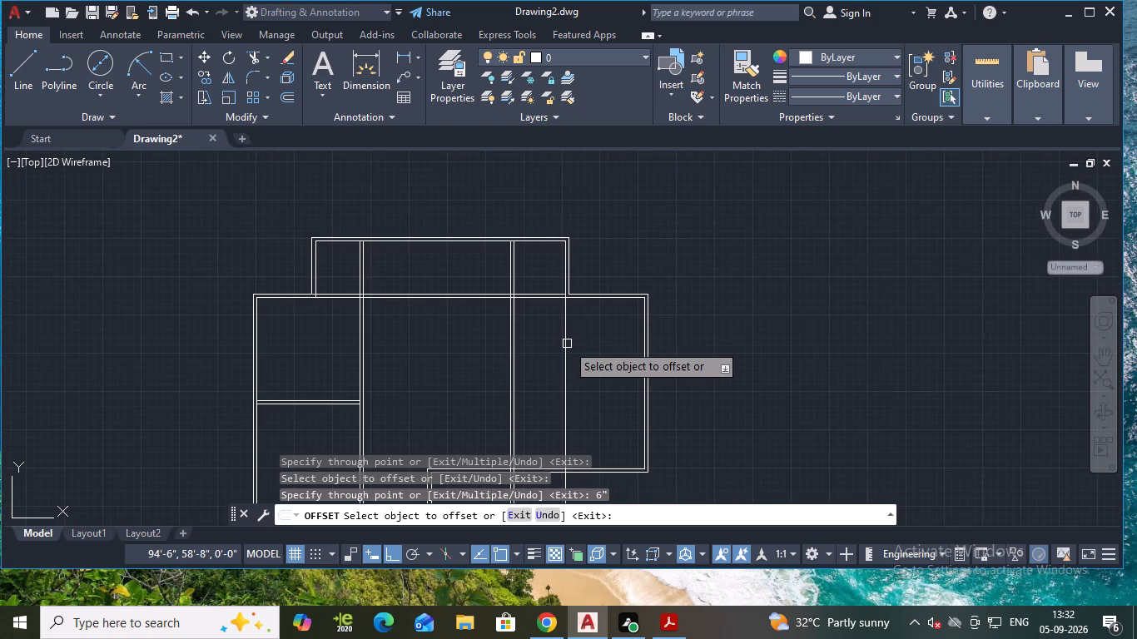
{"action": "left_click", "coordinate": [566, 359]}
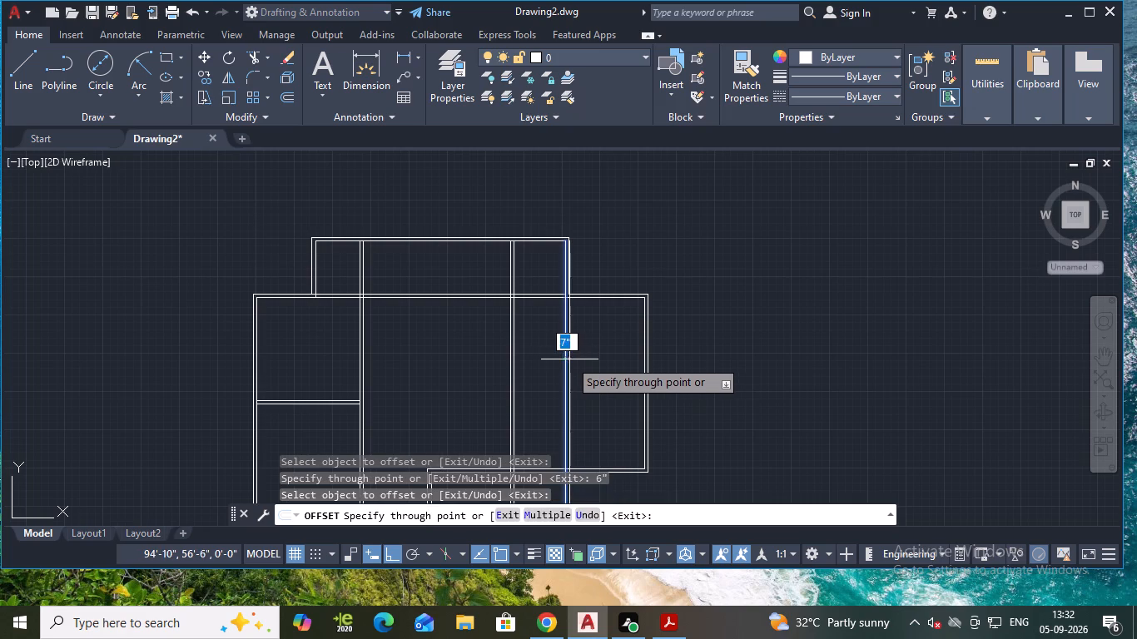
{"action": "type", "text": "6\""}
{"action": "key", "text": "Return"}
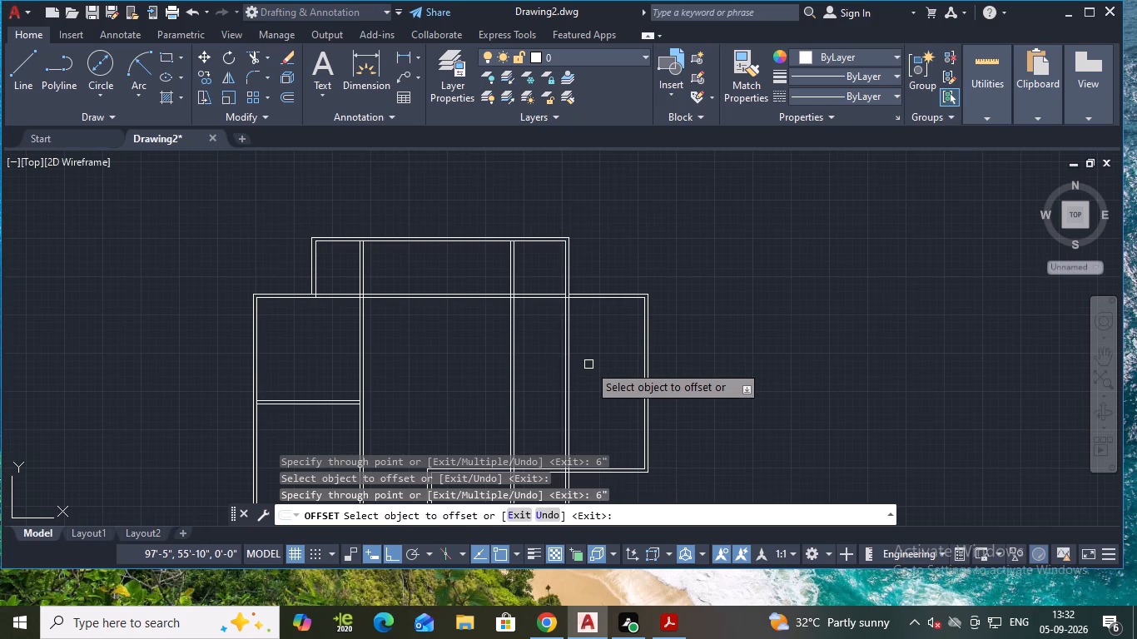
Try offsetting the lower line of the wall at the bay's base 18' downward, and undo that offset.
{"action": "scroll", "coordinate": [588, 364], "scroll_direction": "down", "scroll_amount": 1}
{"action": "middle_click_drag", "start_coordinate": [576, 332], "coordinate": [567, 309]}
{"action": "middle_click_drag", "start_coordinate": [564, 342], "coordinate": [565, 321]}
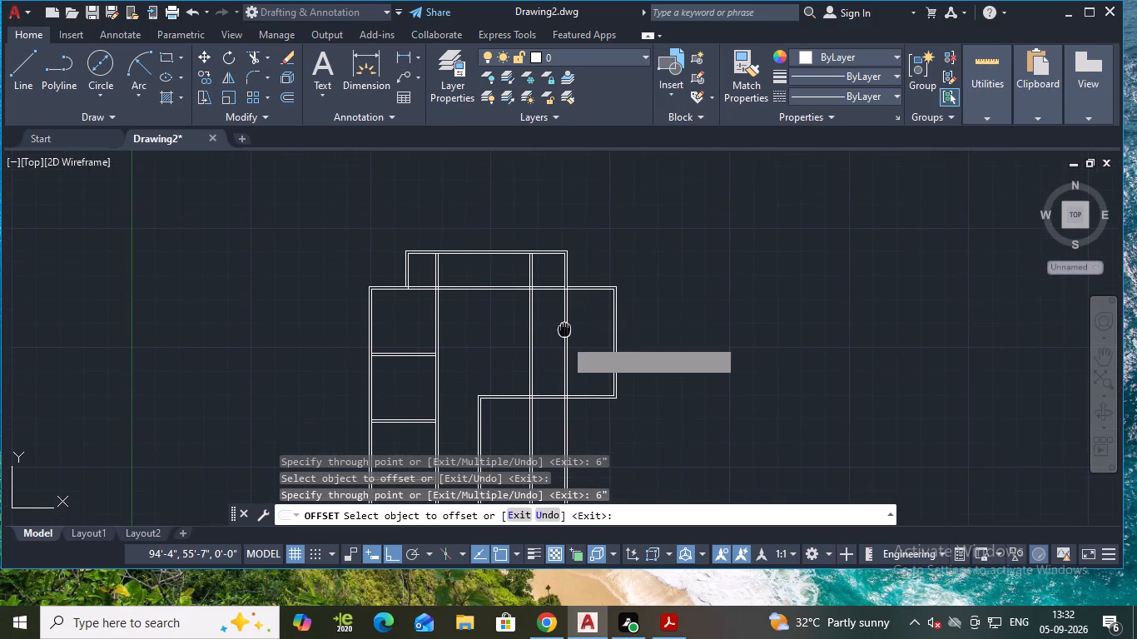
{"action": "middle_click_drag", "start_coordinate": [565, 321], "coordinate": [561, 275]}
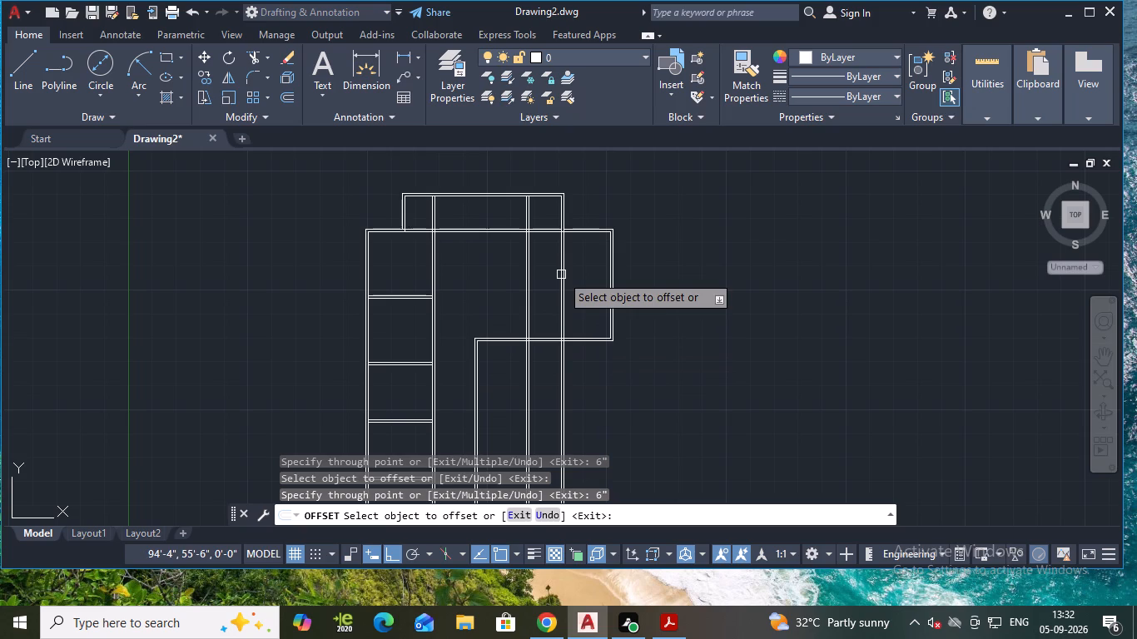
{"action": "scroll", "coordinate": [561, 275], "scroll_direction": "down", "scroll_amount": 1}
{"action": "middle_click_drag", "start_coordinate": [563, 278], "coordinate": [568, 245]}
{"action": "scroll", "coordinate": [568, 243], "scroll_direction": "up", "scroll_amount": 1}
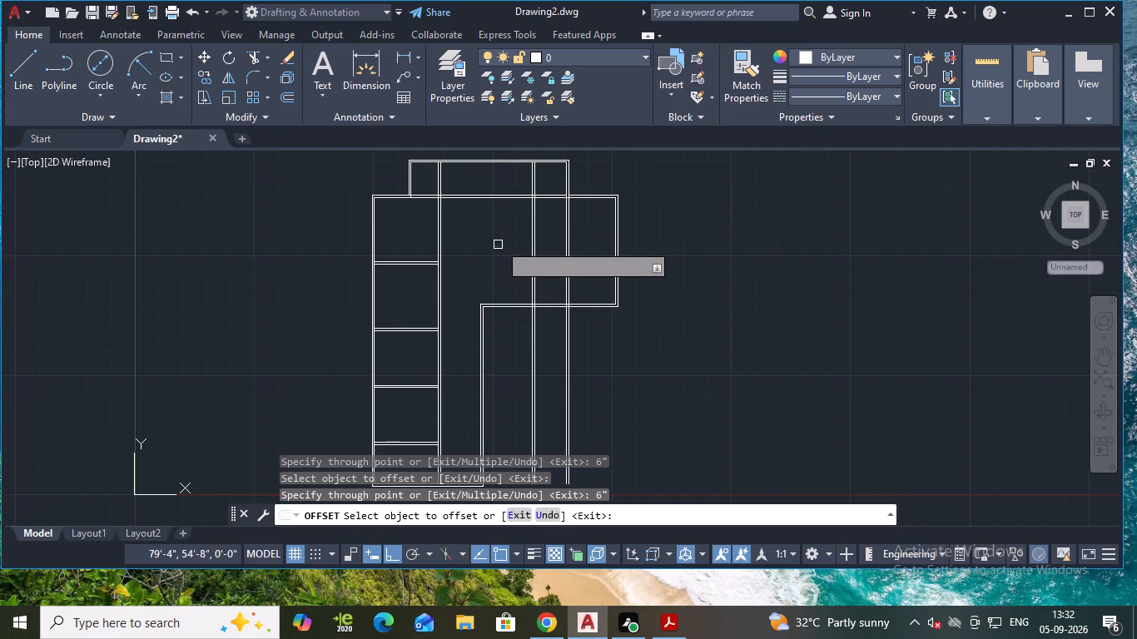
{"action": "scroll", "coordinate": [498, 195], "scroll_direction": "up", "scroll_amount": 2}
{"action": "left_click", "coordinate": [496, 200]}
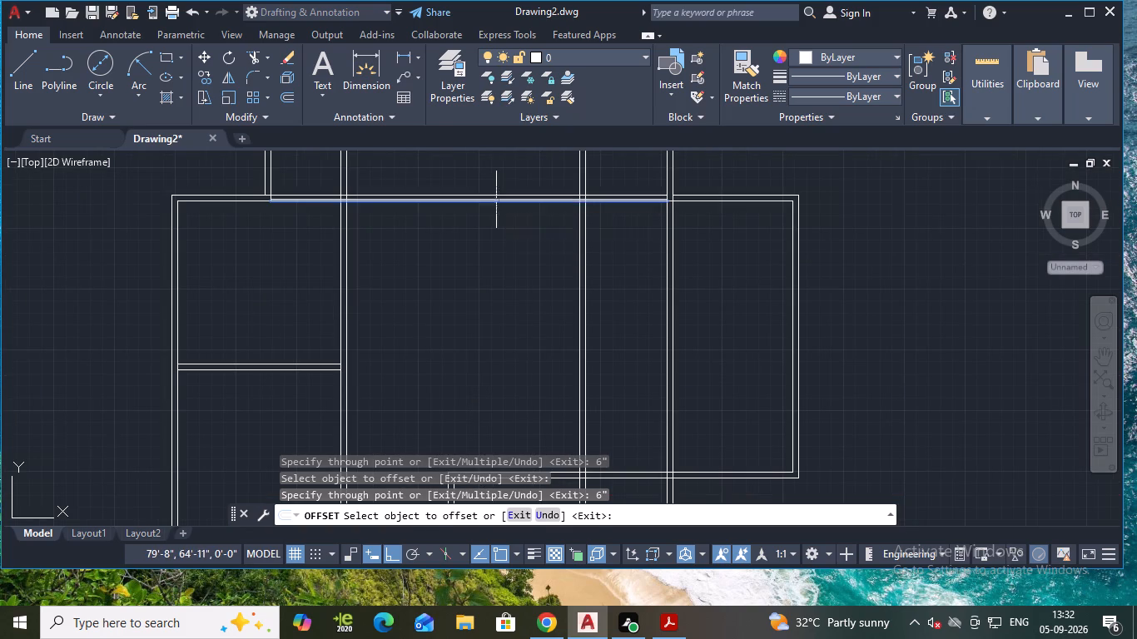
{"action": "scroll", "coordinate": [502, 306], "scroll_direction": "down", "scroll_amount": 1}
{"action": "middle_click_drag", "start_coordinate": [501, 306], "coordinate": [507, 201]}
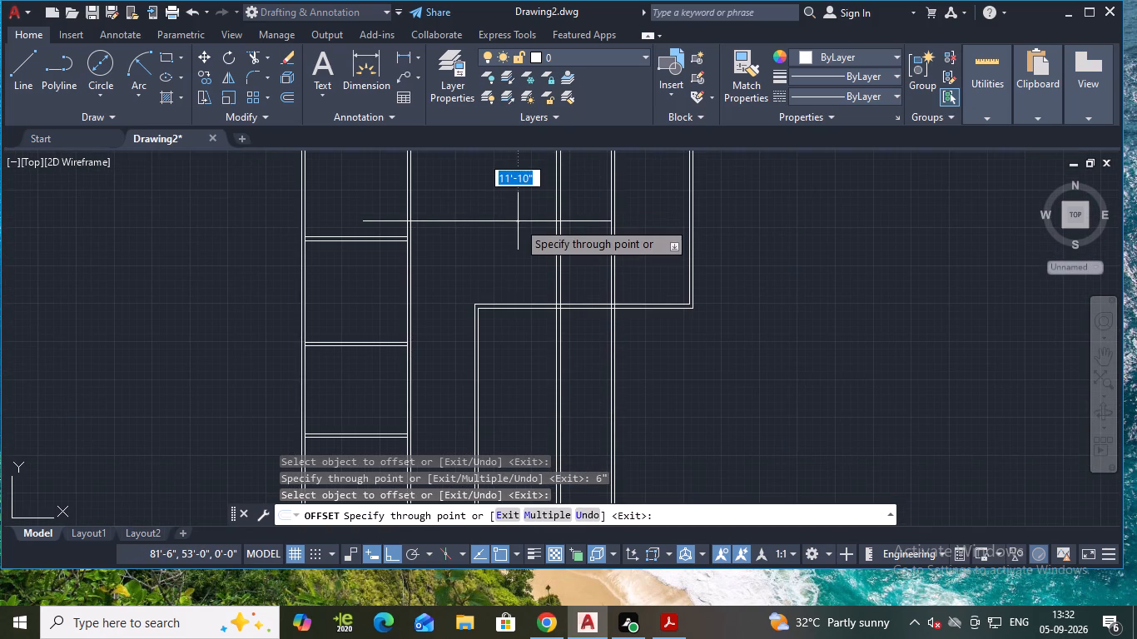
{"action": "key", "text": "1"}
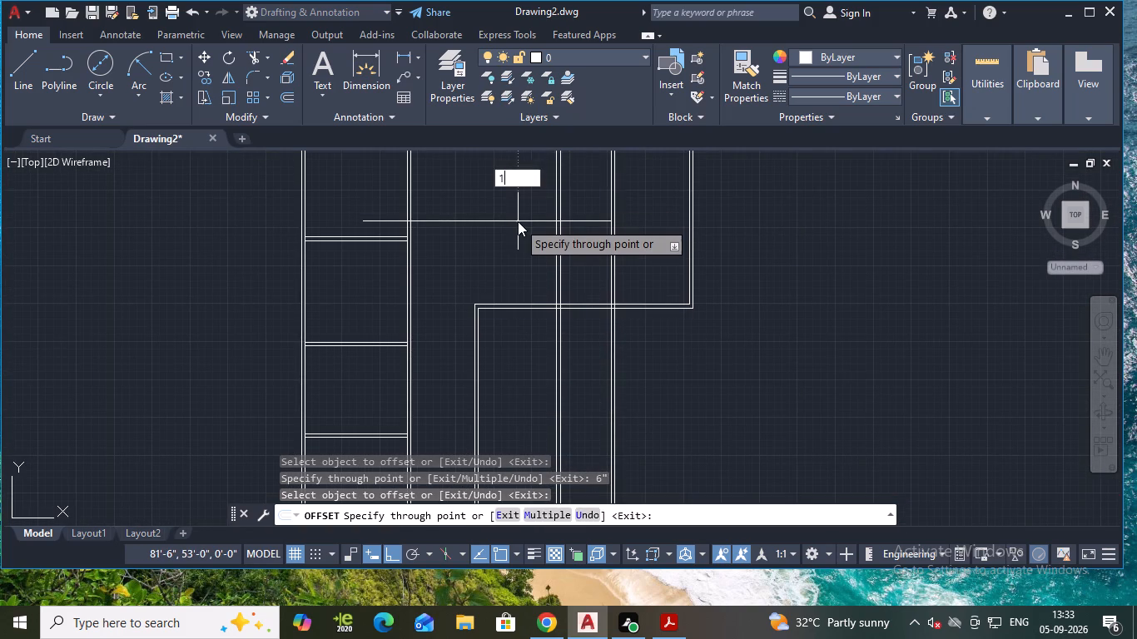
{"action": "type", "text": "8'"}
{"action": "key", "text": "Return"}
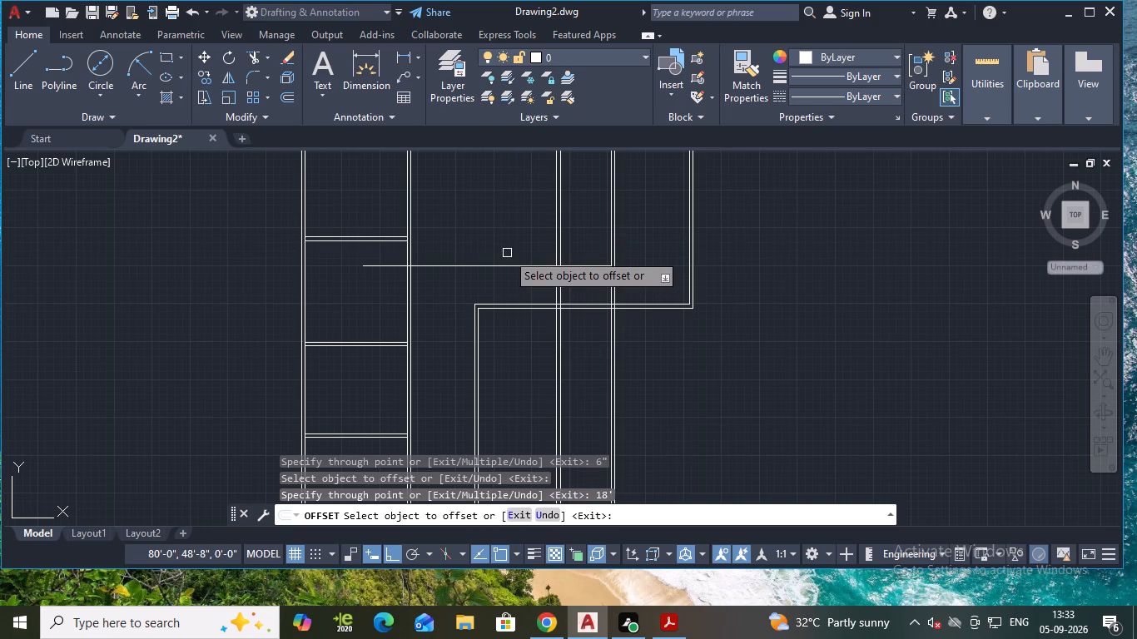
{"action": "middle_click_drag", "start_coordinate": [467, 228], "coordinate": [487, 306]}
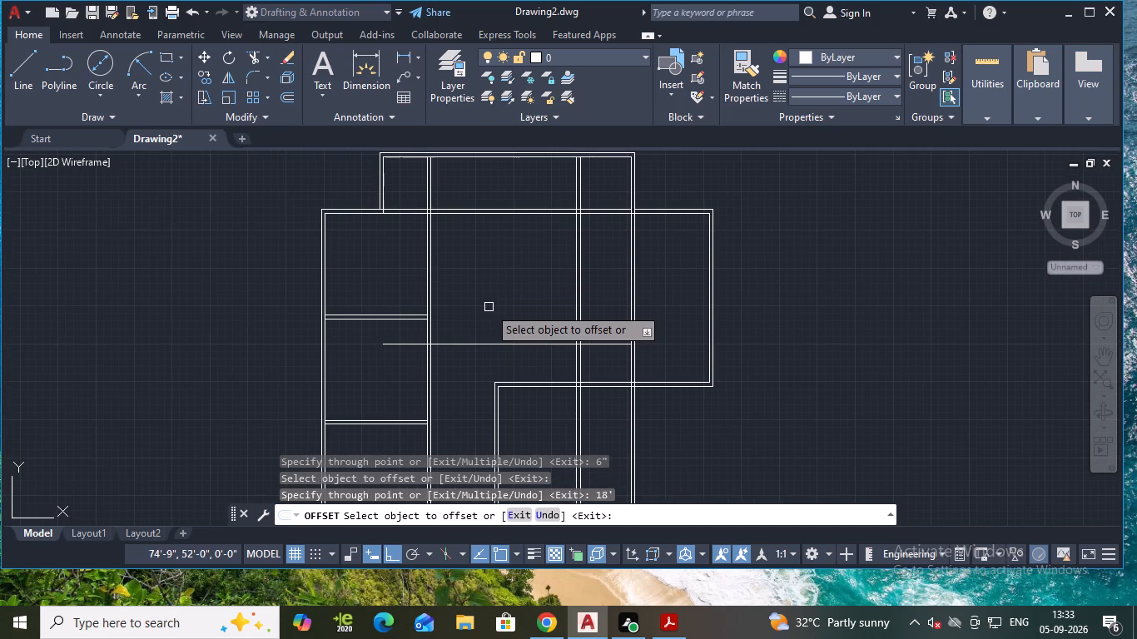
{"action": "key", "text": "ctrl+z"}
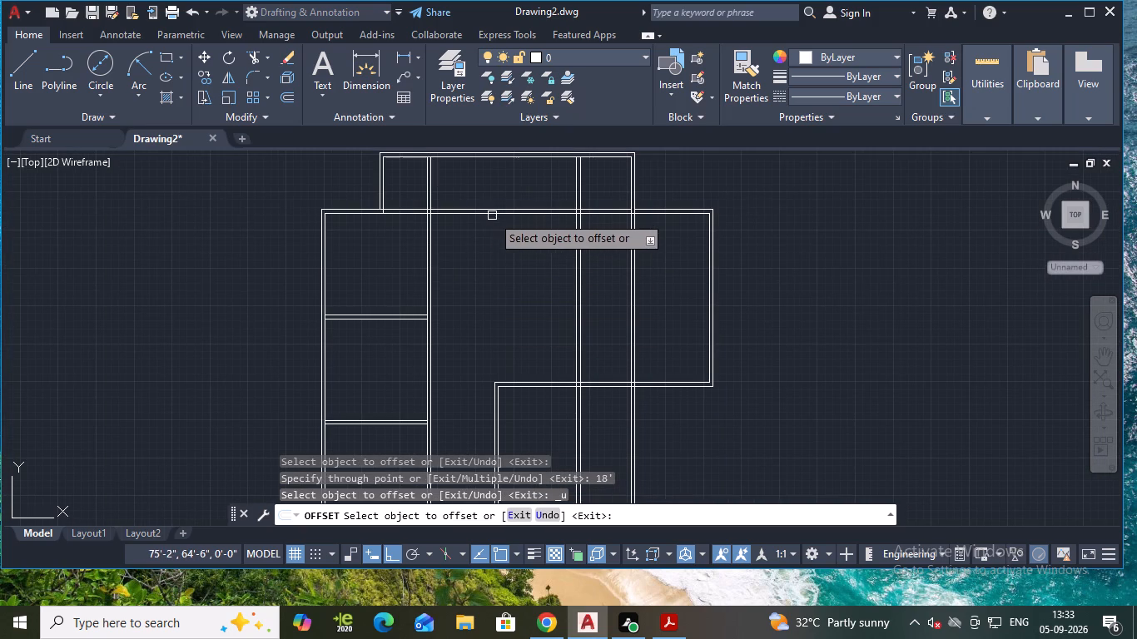
Form a 6" horizontal partition across the central area by offsetting the bay-base wall's lower line down level with the left wing's uppermost partition.
{"action": "left_click", "coordinate": [492, 215]}
{"action": "scroll", "coordinate": [447, 321], "scroll_direction": "up", "scroll_amount": 3}
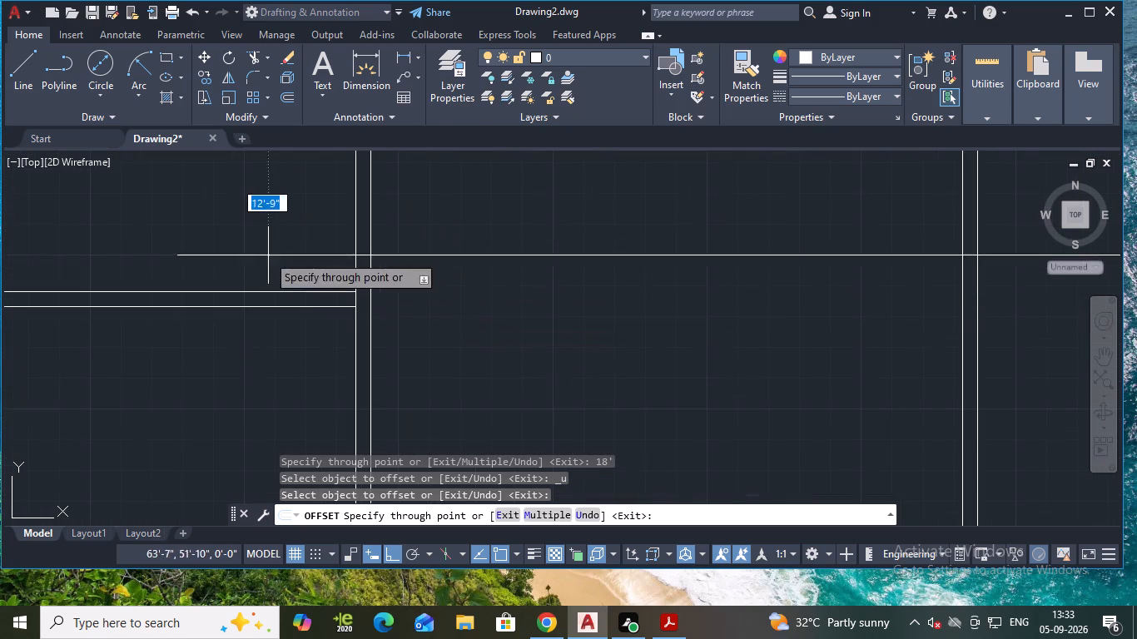
{"action": "left_click", "coordinate": [358, 291]}
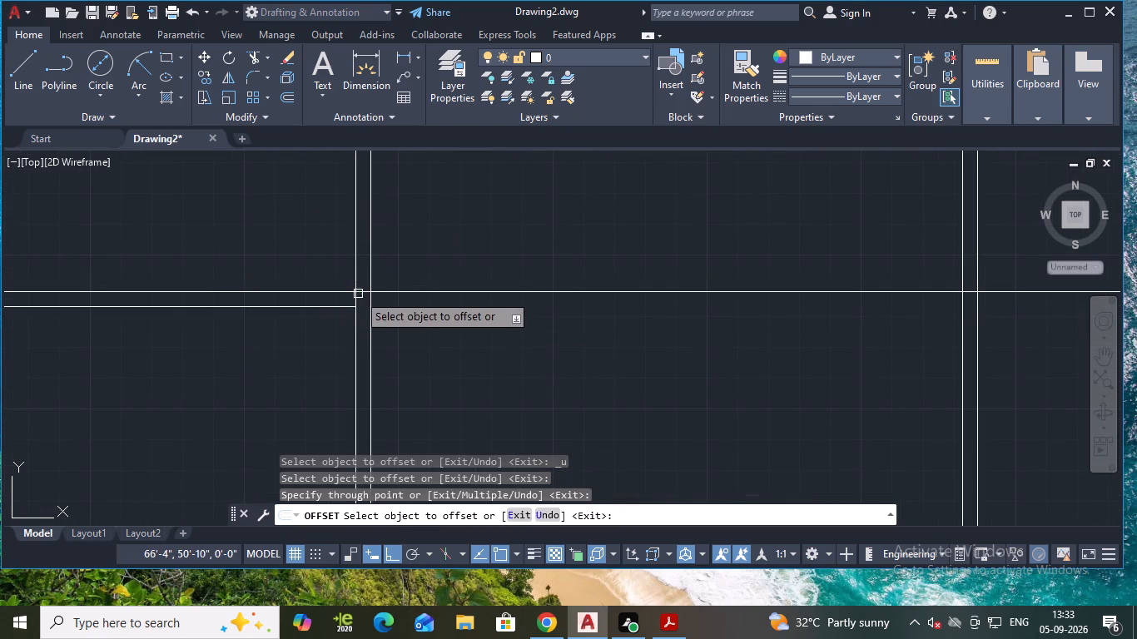
{"action": "left_click", "coordinate": [408, 292]}
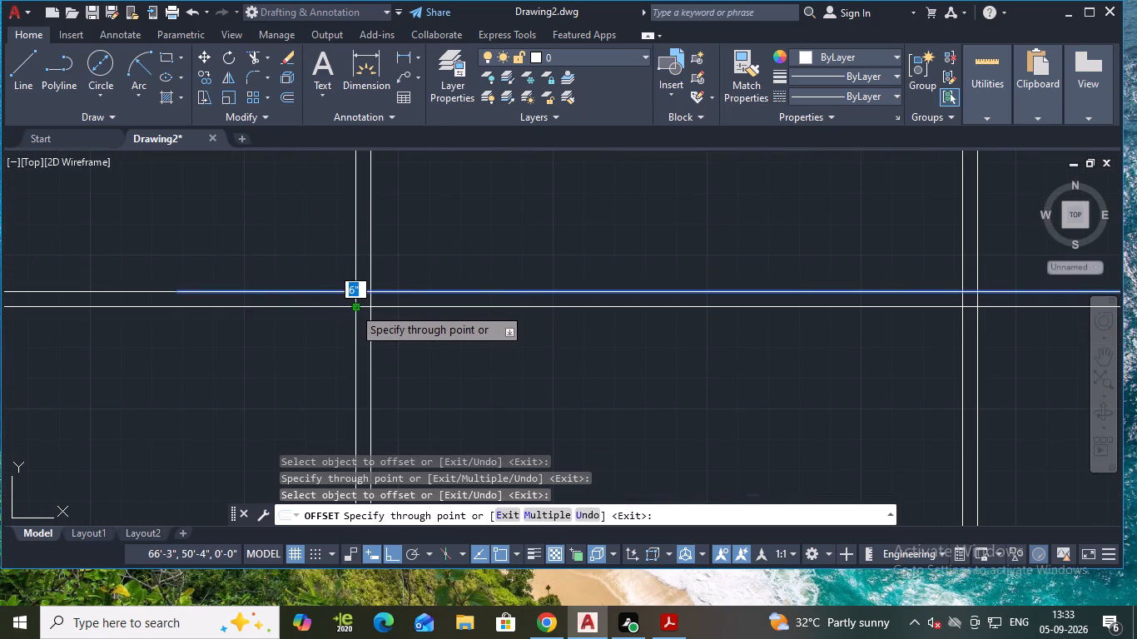
{"action": "type", "text": "6\""}
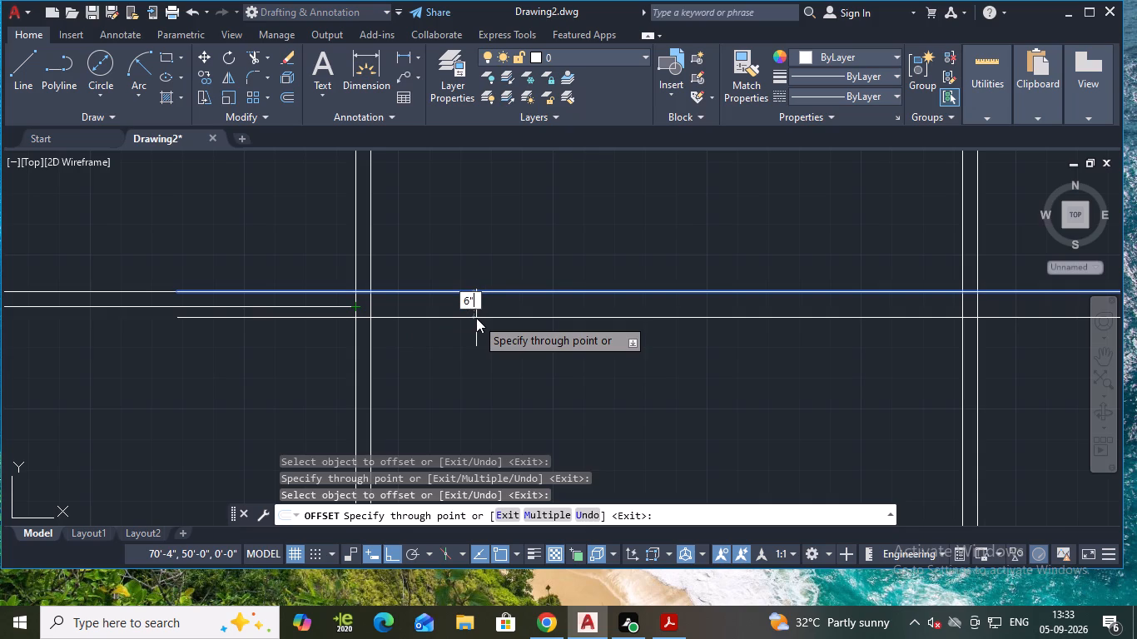
{"action": "key", "text": "Return"}
Extend both lines of the new horizontal partition across the right wing to its inner right wall line.
{"action": "scroll", "coordinate": [596, 342], "scroll_direction": "down", "scroll_amount": 5}
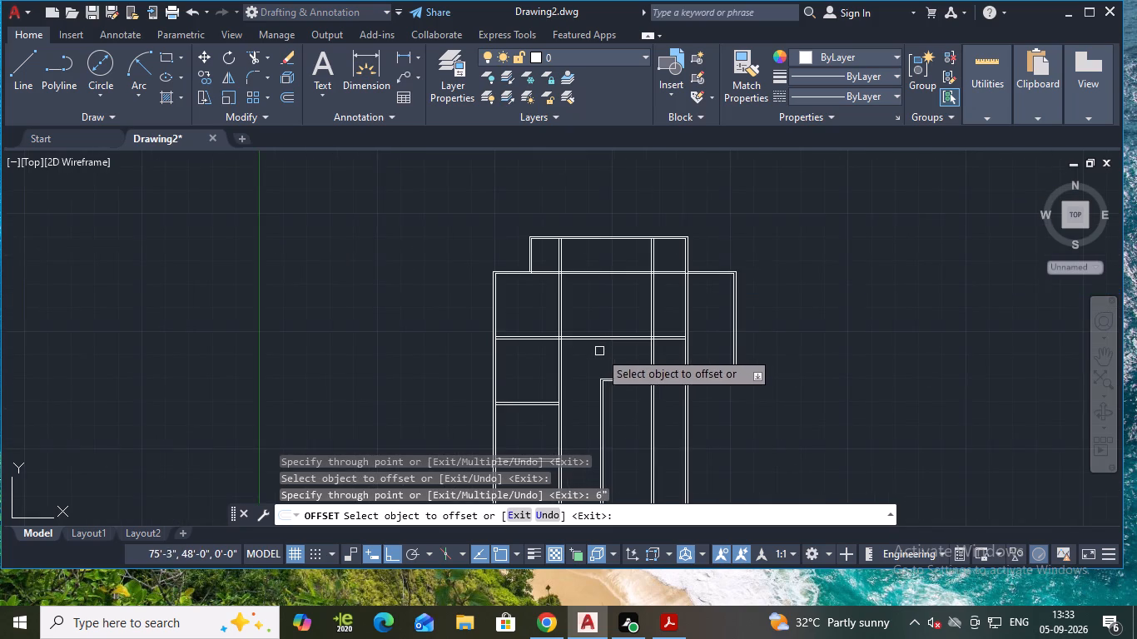
{"action": "middle_click_drag", "start_coordinate": [599, 351], "coordinate": [578, 319]}
{"action": "middle_click_drag", "start_coordinate": [561, 261], "coordinate": [559, 254]}
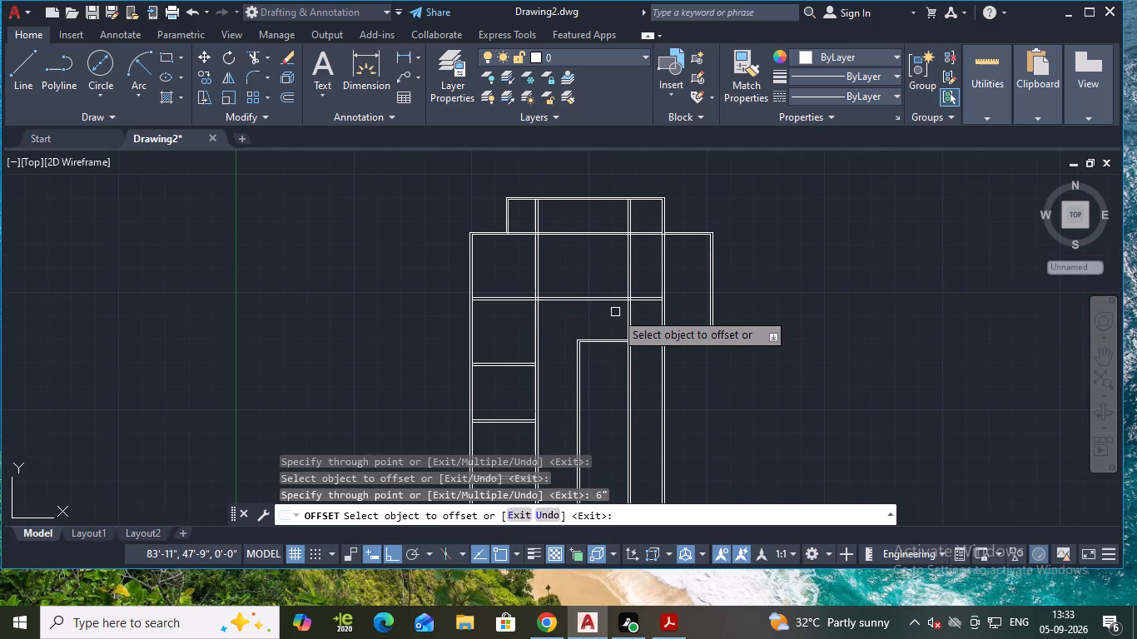
{"action": "scroll", "coordinate": [614, 312], "scroll_direction": "down", "scroll_amount": 1}
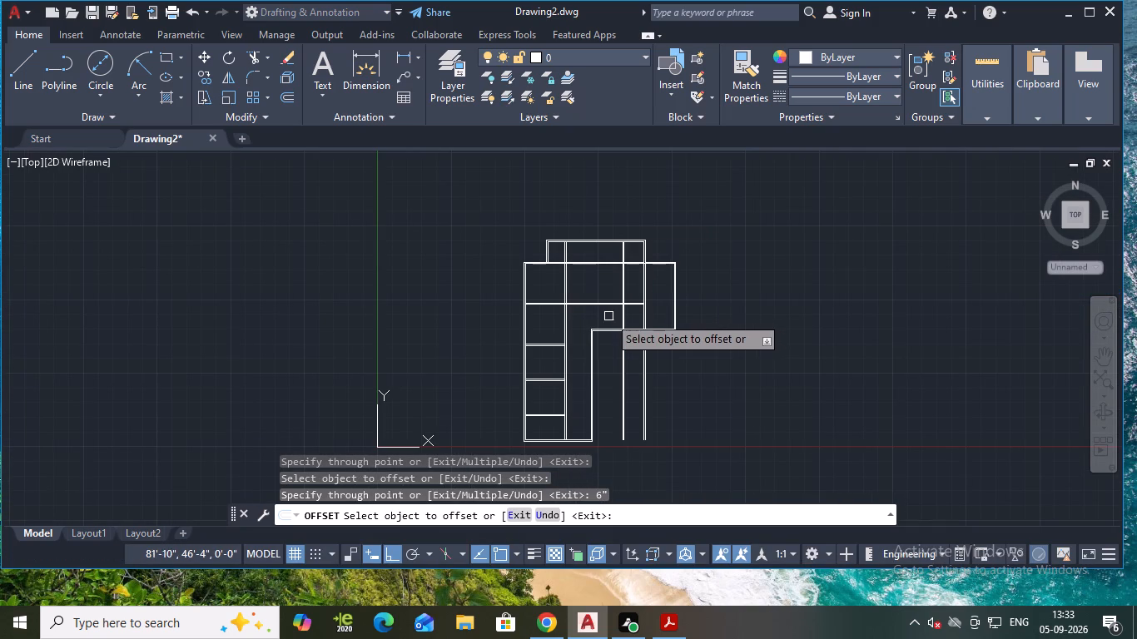
{"action": "scroll", "coordinate": [643, 307], "scroll_direction": "up", "scroll_amount": 1}
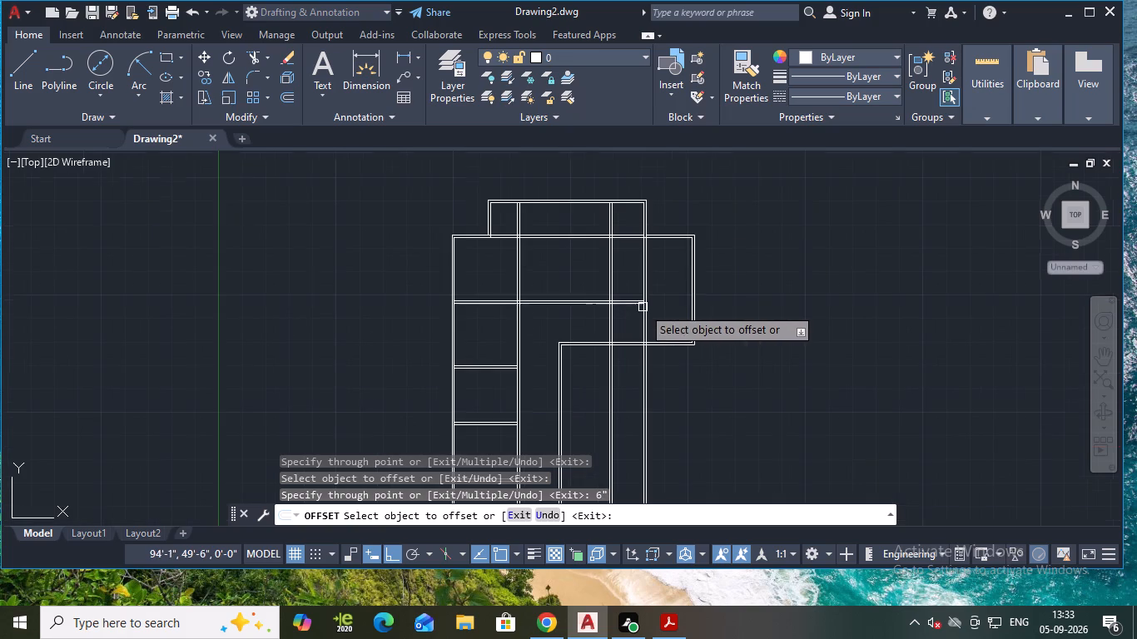
{"action": "scroll", "coordinate": [643, 303], "scroll_direction": "up", "scroll_amount": 1}
{"action": "middle_click_drag", "start_coordinate": [643, 303], "coordinate": [571, 295]}
{"action": "scroll", "coordinate": [571, 295], "scroll_direction": "up", "scroll_amount": 2}
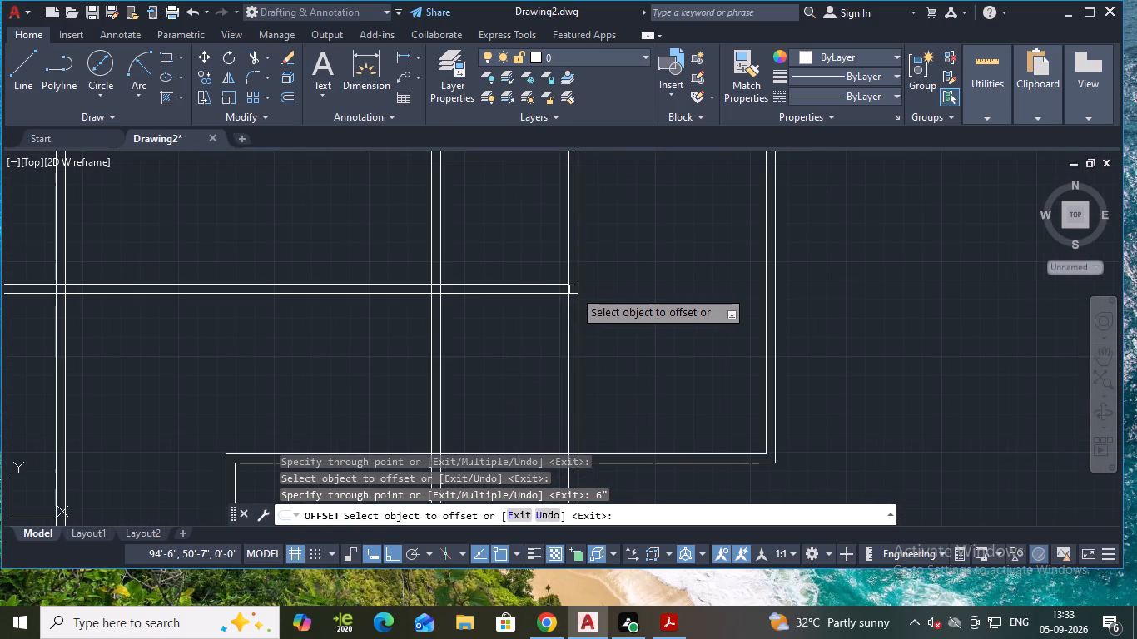
{"action": "key", "text": "Escape"}
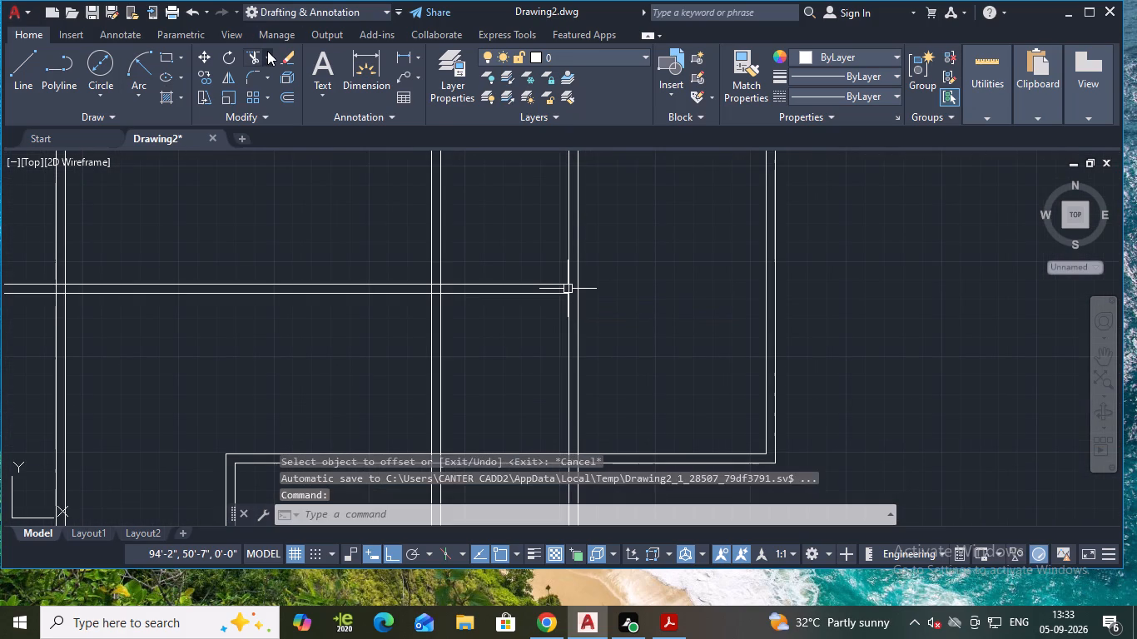
{"action": "left_click", "coordinate": [251, 56]}
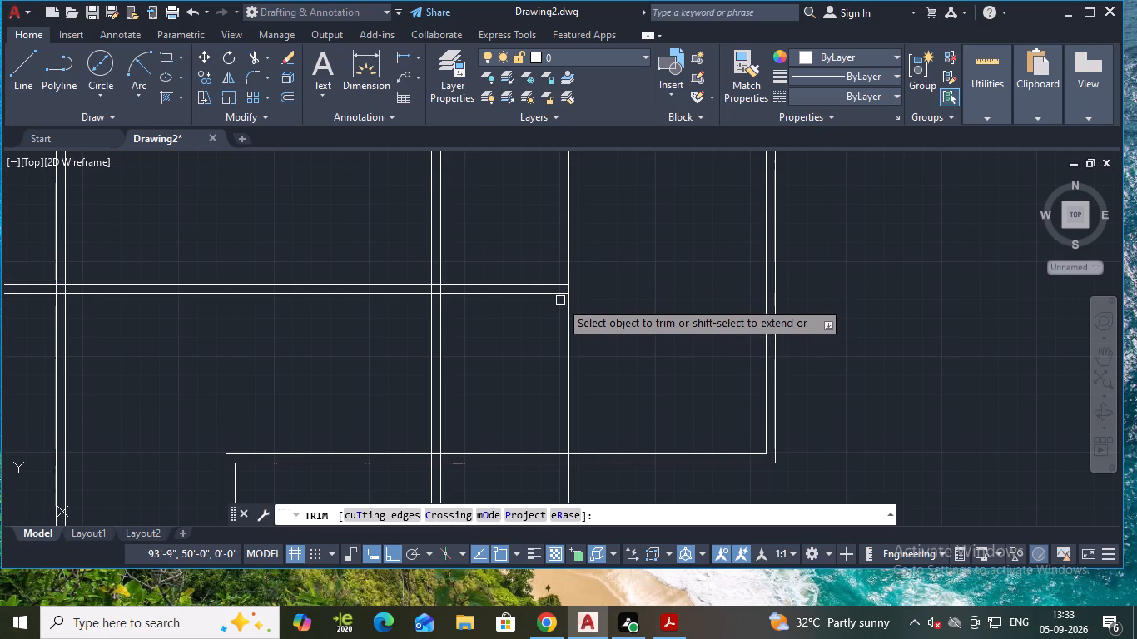
{"action": "left_click", "coordinate": [561, 293], "text": "shift"}
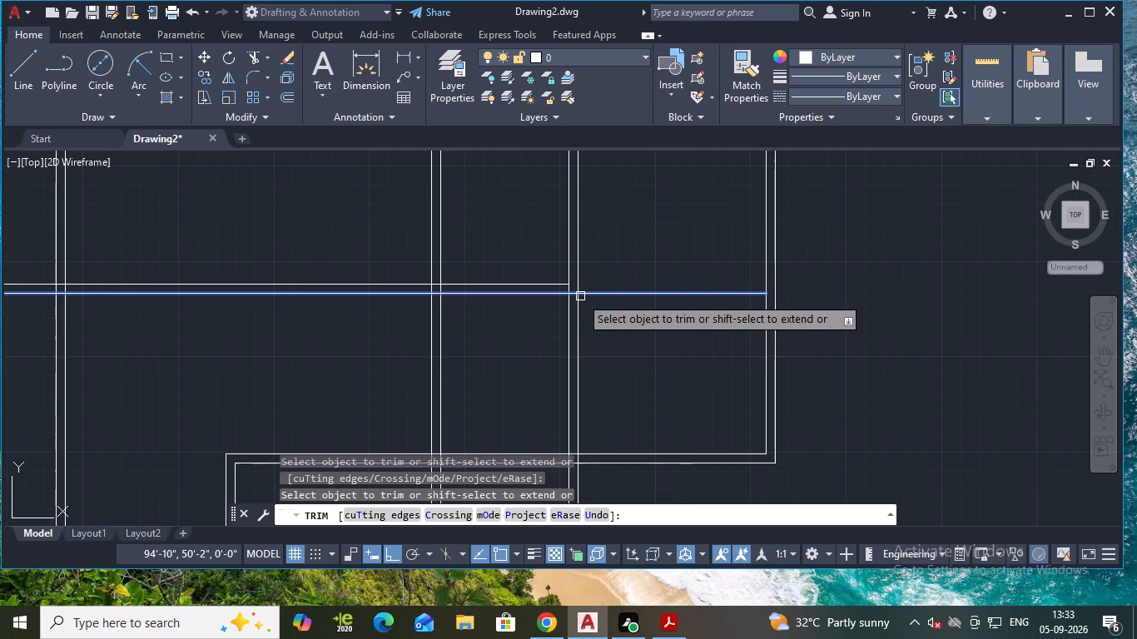
{"action": "left_click", "coordinate": [580, 296], "text": "shift"}
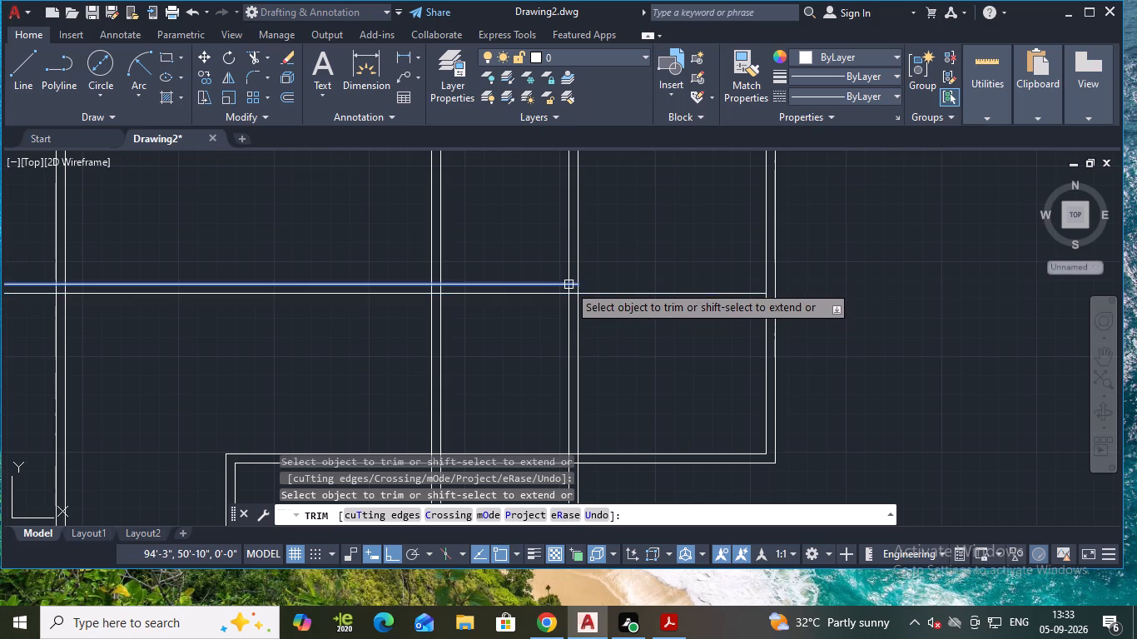
{"action": "left_click", "coordinate": [568, 285], "text": "shift"}
{"action": "left_click", "coordinate": [578, 285], "text": "shift"}
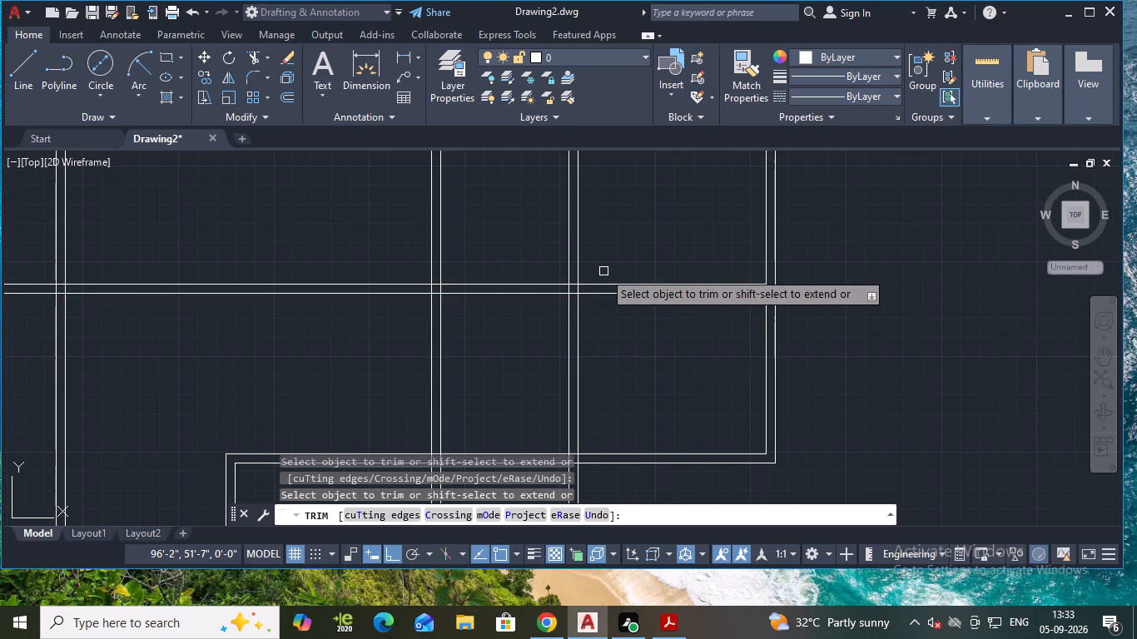
{"action": "key", "text": "Escape"}
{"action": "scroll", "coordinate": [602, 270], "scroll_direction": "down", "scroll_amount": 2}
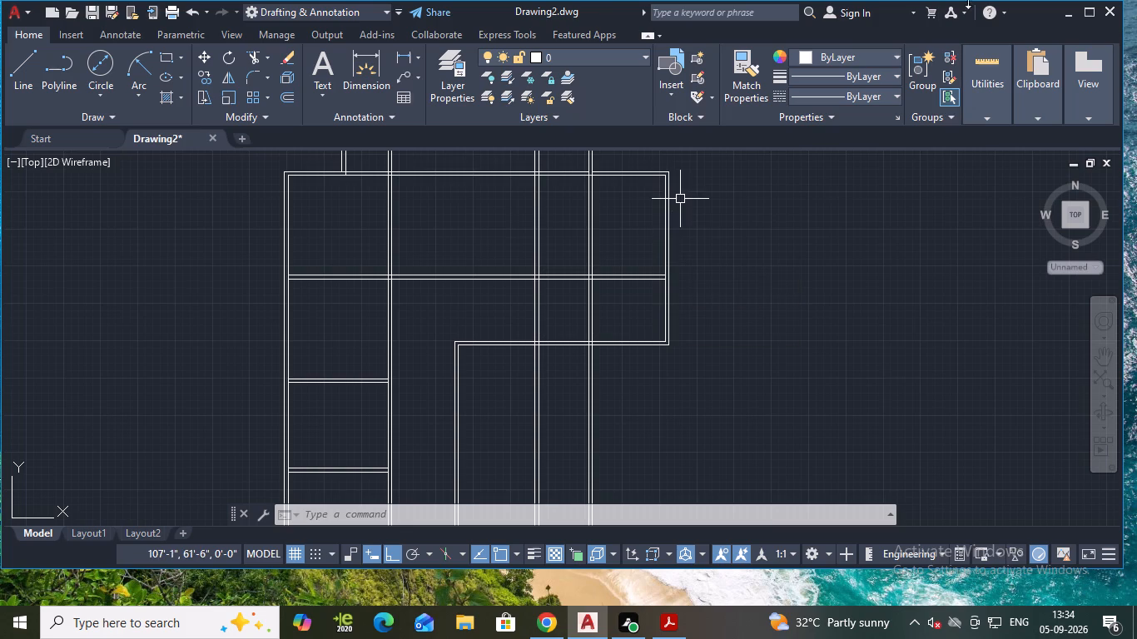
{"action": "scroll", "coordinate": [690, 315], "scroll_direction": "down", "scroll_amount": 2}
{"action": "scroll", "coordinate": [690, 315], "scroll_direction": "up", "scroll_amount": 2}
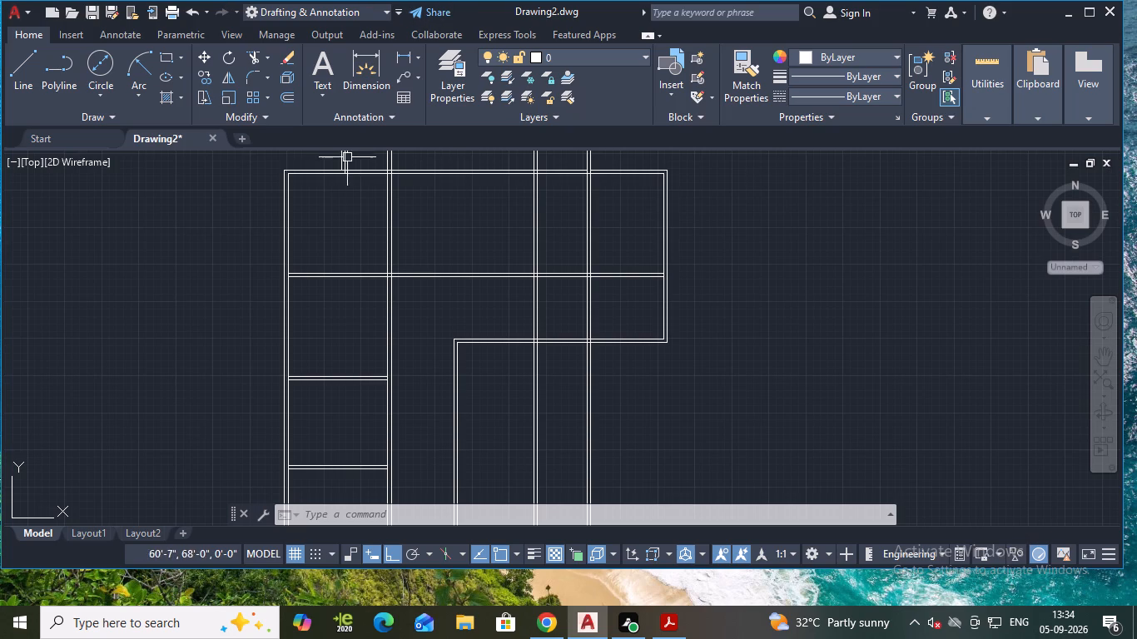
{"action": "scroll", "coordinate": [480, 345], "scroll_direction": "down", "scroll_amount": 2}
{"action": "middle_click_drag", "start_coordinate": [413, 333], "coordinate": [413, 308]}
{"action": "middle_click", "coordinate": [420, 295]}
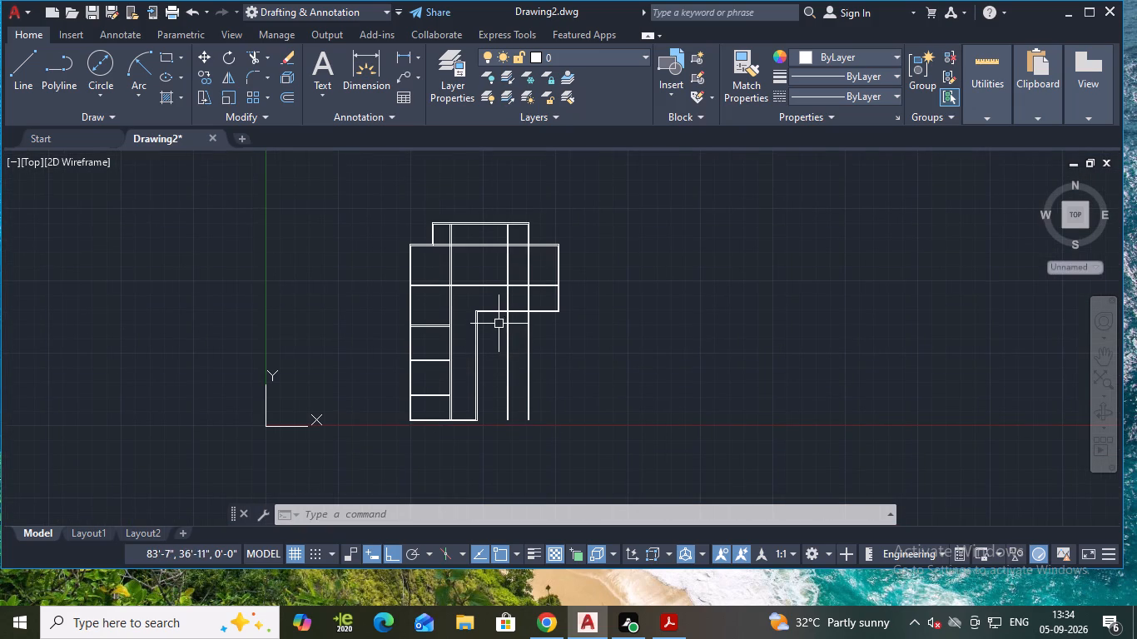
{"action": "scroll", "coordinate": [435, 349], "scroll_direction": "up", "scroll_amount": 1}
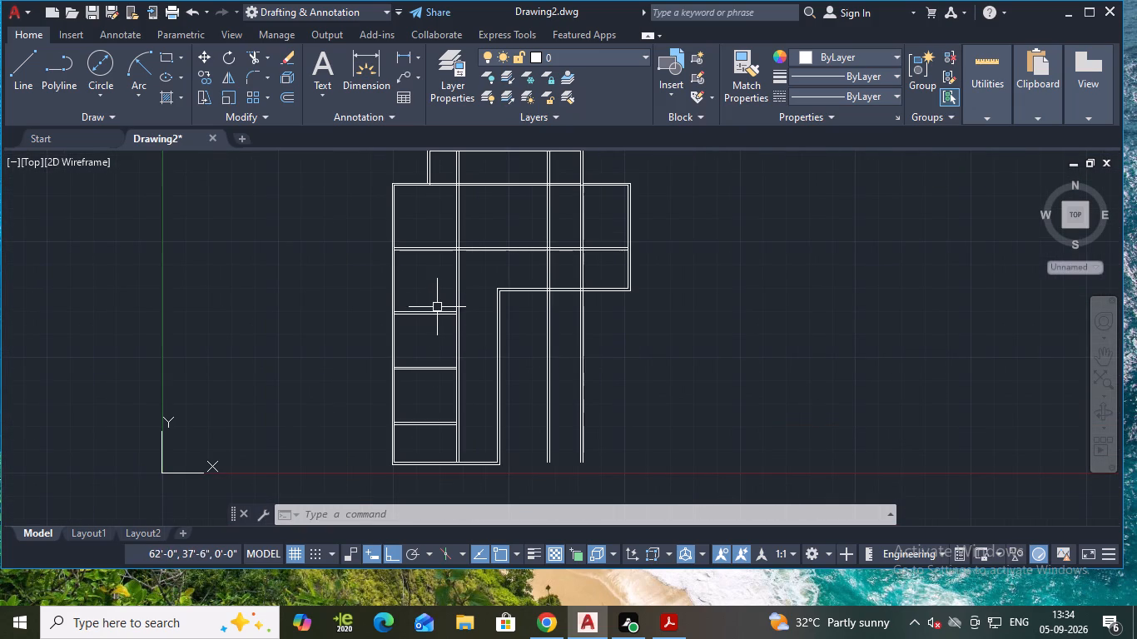
Trim both pairs of vertical partition lines between the central horizontal partition and the right wing's lower wall.
{"action": "scroll", "coordinate": [451, 325], "scroll_direction": "up", "scroll_amount": 1}
{"action": "scroll", "coordinate": [462, 321], "scroll_direction": "down", "scroll_amount": 2}
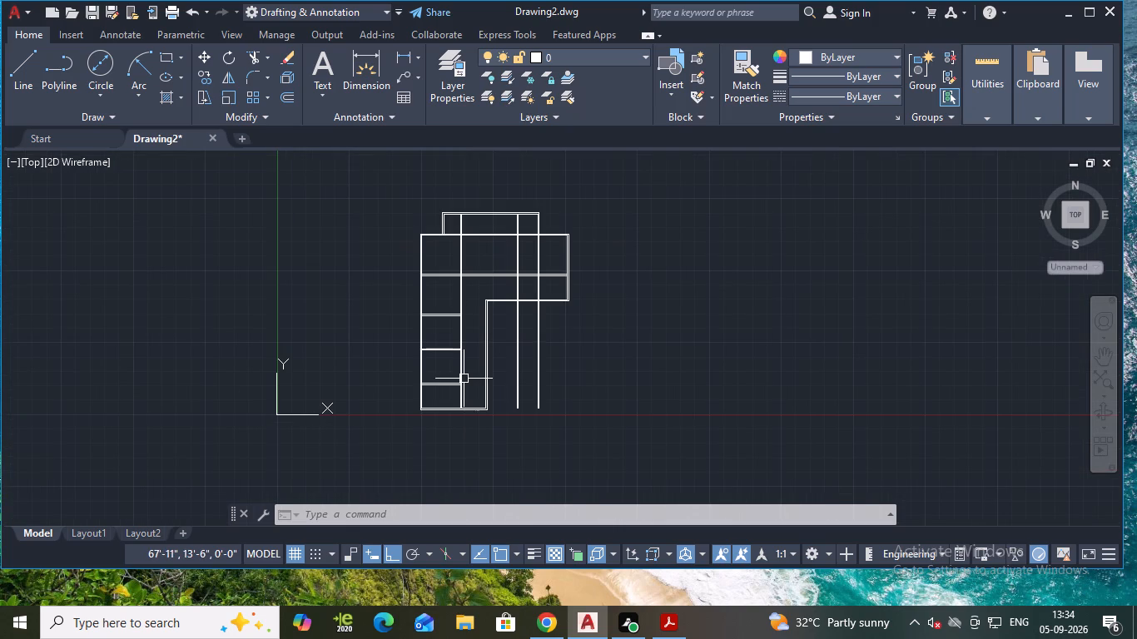
{"action": "middle_click_drag", "start_coordinate": [458, 373], "coordinate": [459, 348]}
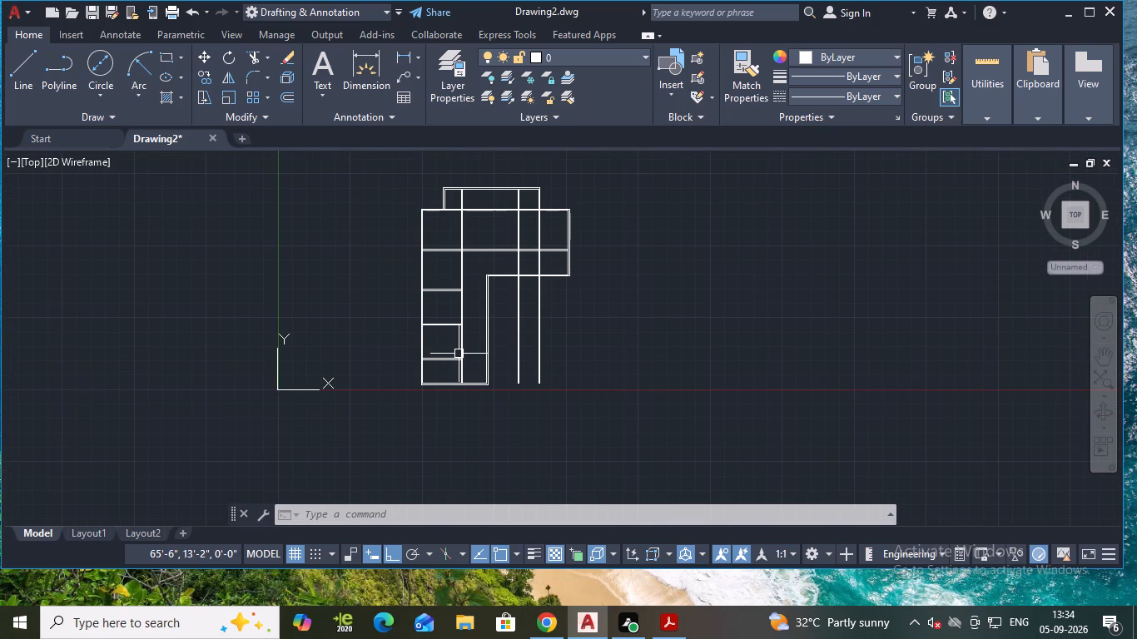
{"action": "key", "text": "Escape"}
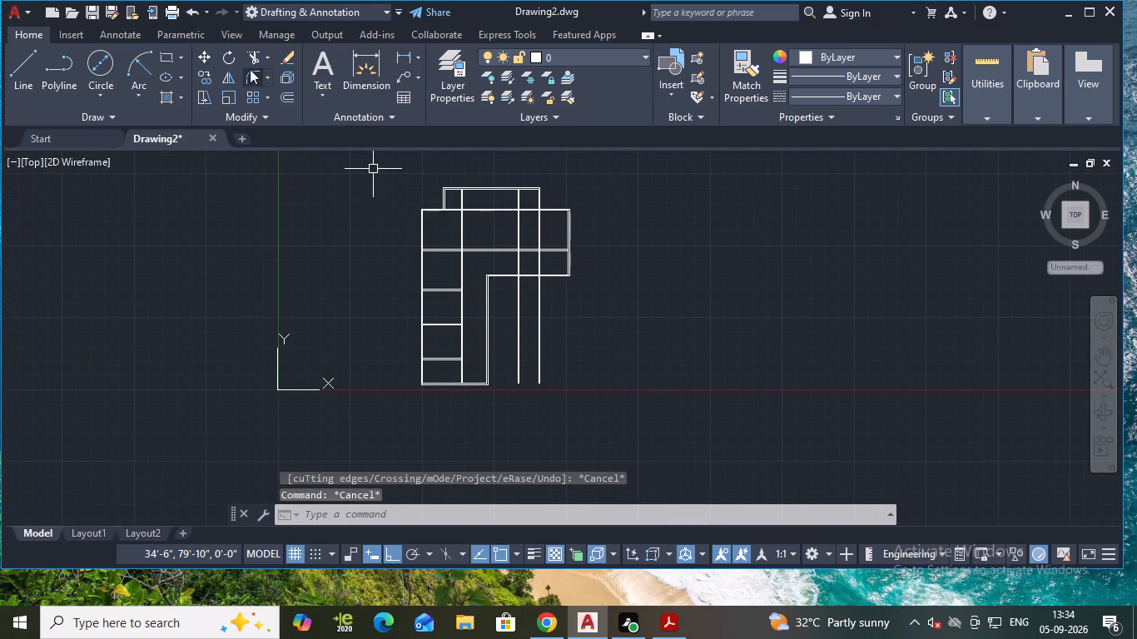
{"action": "left_click", "coordinate": [250, 57]}
{"action": "scroll", "coordinate": [461, 230], "scroll_direction": "up", "scroll_amount": 2}
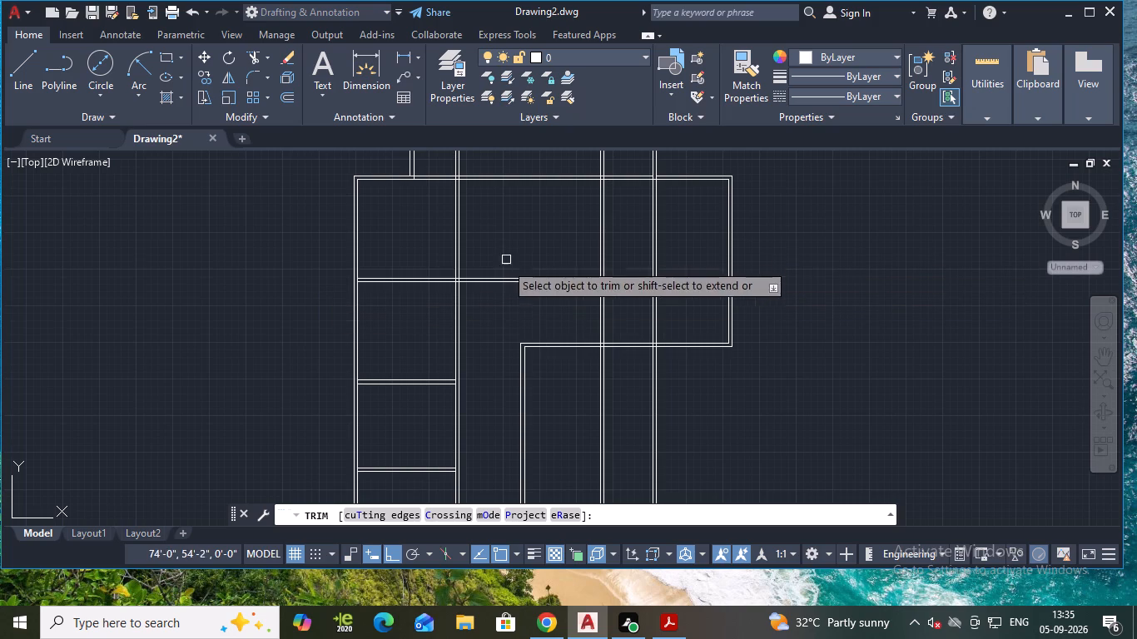
{"action": "middle_click_drag", "start_coordinate": [496, 207], "coordinate": [517, 307]}
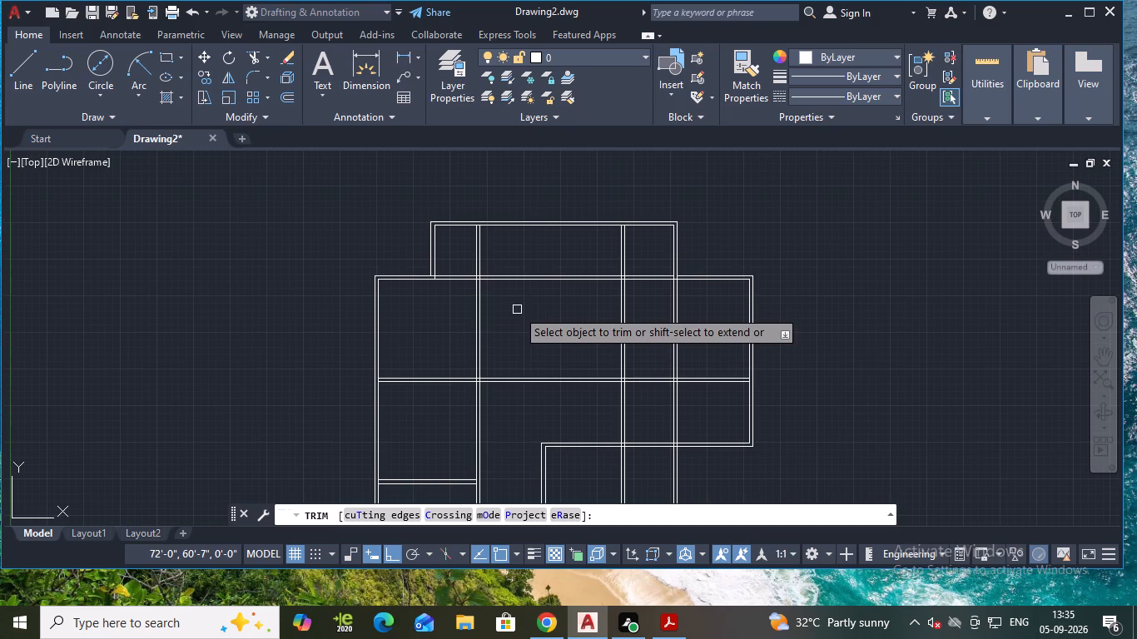
{"action": "middle_click_drag", "start_coordinate": [540, 367], "coordinate": [507, 237]}
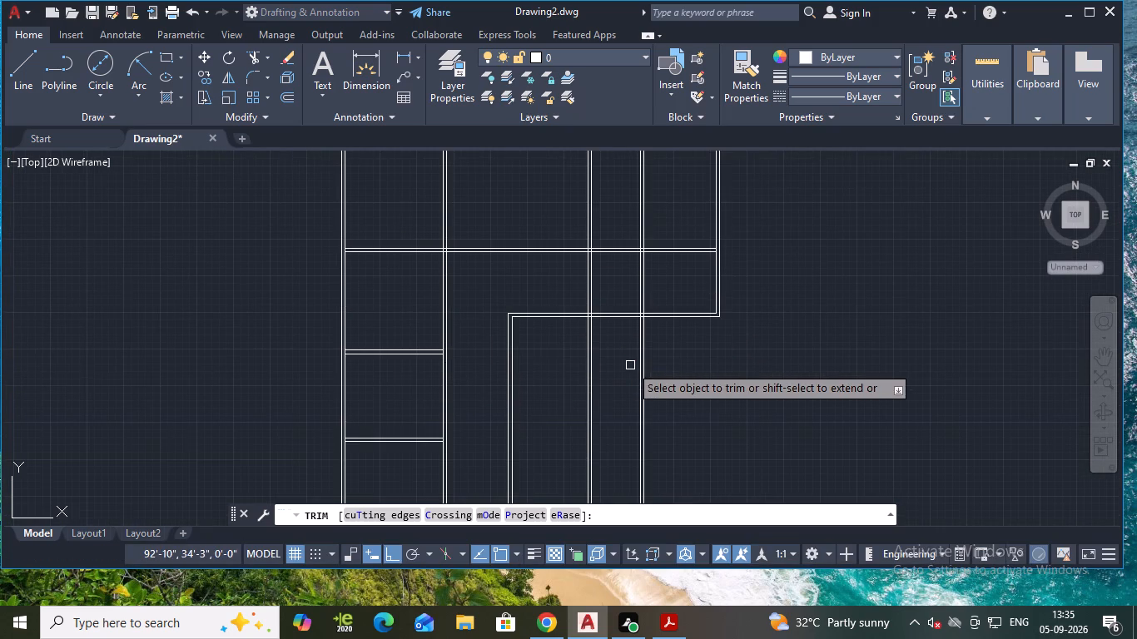
{"action": "scroll", "coordinate": [632, 366], "scroll_direction": "up", "scroll_amount": 1}
{"action": "left_click_drag", "start_coordinate": [690, 214], "coordinate": [533, 233]}
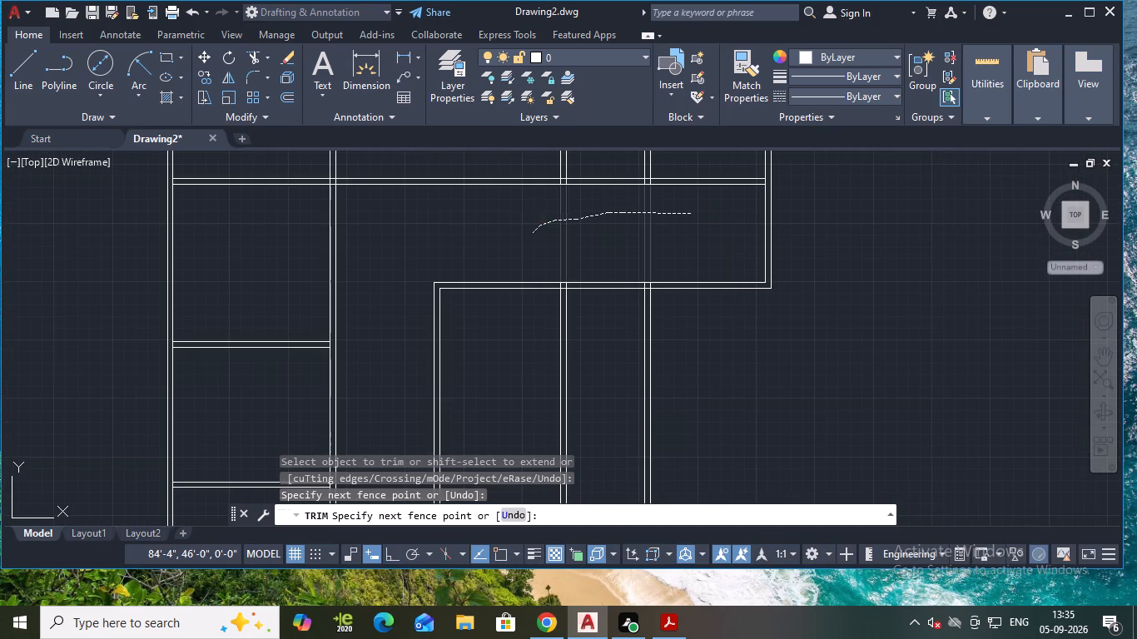
Trim away the two pairs of vertical lines hanging below the right wing's lower wall.
{"action": "left_click_drag", "start_coordinate": [703, 348], "coordinate": [532, 351]}
{"action": "scroll", "coordinate": [603, 349], "scroll_direction": "down", "scroll_amount": 1}
{"action": "middle_click_drag", "start_coordinate": [604, 337], "coordinate": [609, 295]}
{"action": "scroll", "coordinate": [616, 346], "scroll_direction": "down", "scroll_amount": 1}
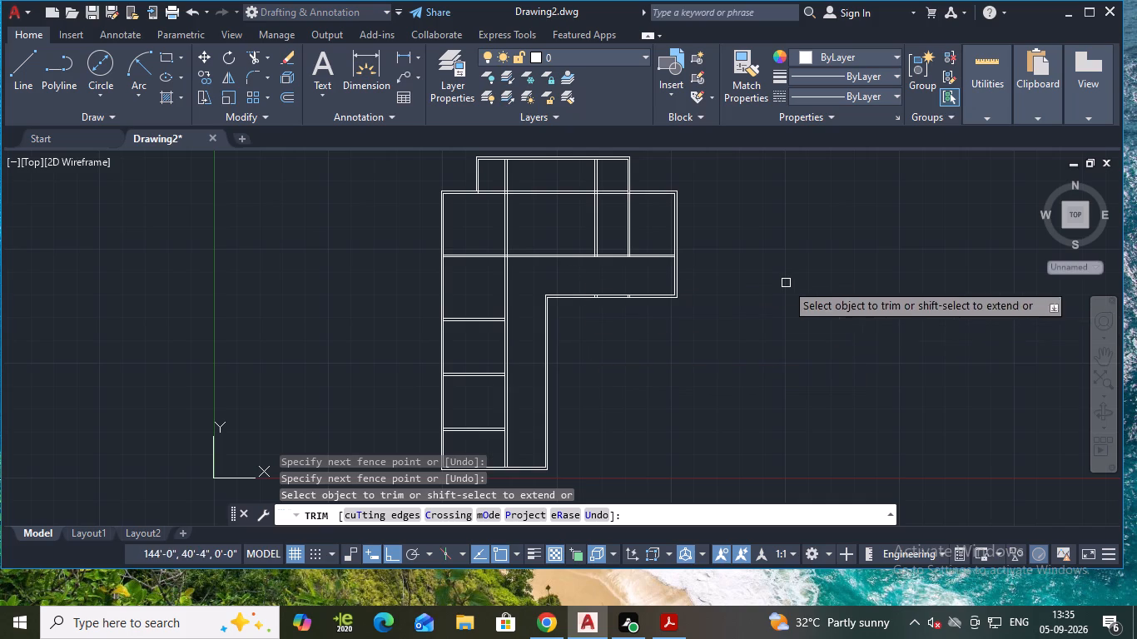
{"action": "middle_click_drag", "start_coordinate": [738, 244], "coordinate": [732, 319]}
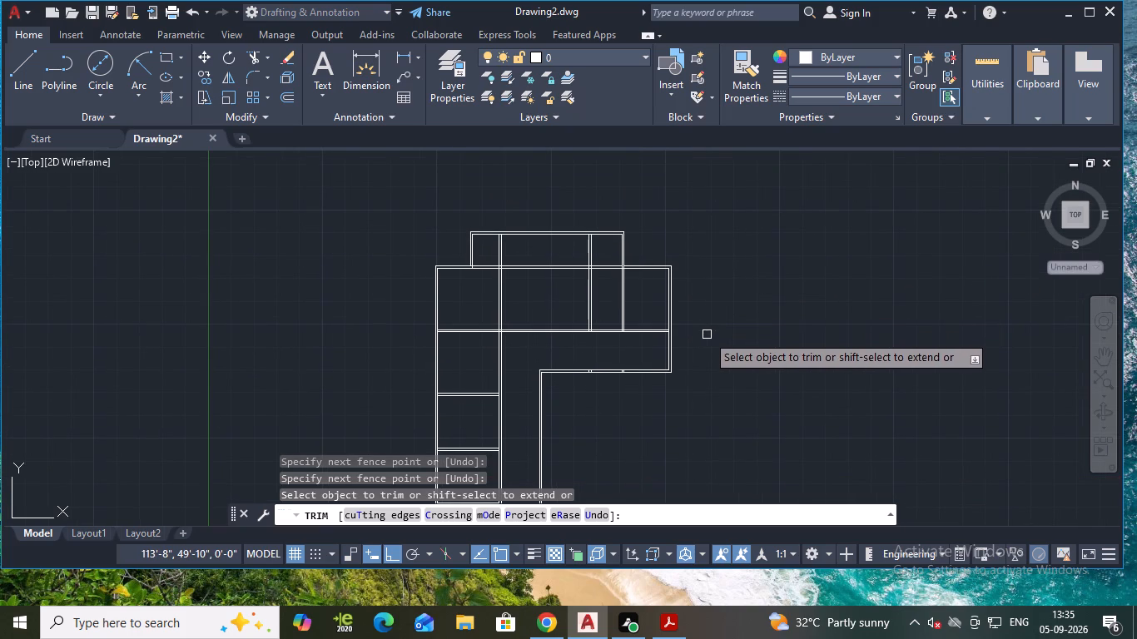
{"action": "key", "text": "Escape"}
{"action": "key", "text": "Escape"}
{"action": "key", "text": "Escape"}
{"action": "key", "text": "Escape"}
{"action": "key", "text": "Escape"}
{"action": "key", "text": "Escape"}
Offset the left line of the bay's left vertical partition 2' to the left.
{"action": "type", "text": "OF"}
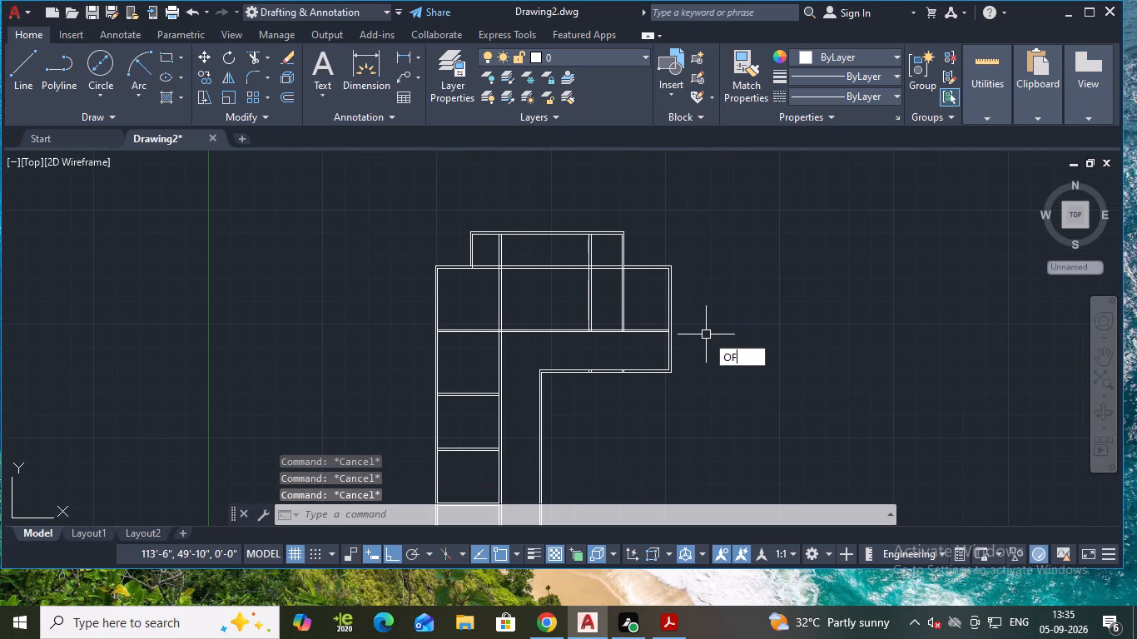
{"action": "key", "text": "Return"}
{"action": "key", "text": "Return"}
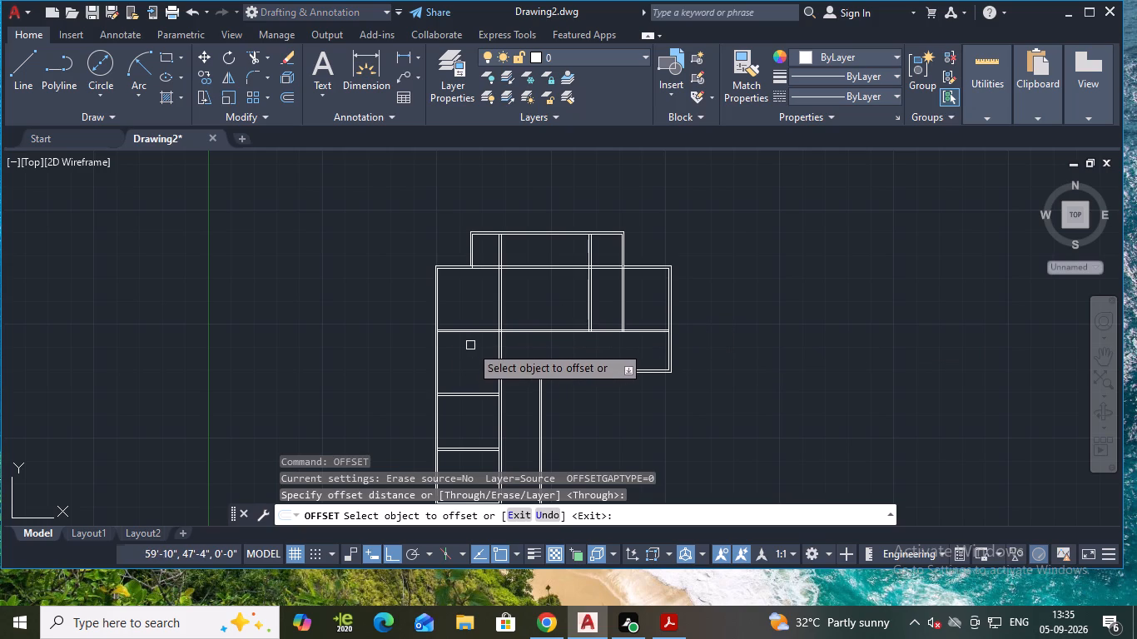
{"action": "scroll", "coordinate": [470, 345], "scroll_direction": "up", "scroll_amount": 2}
{"action": "middle_click_drag", "start_coordinate": [514, 198], "coordinate": [530, 387]}
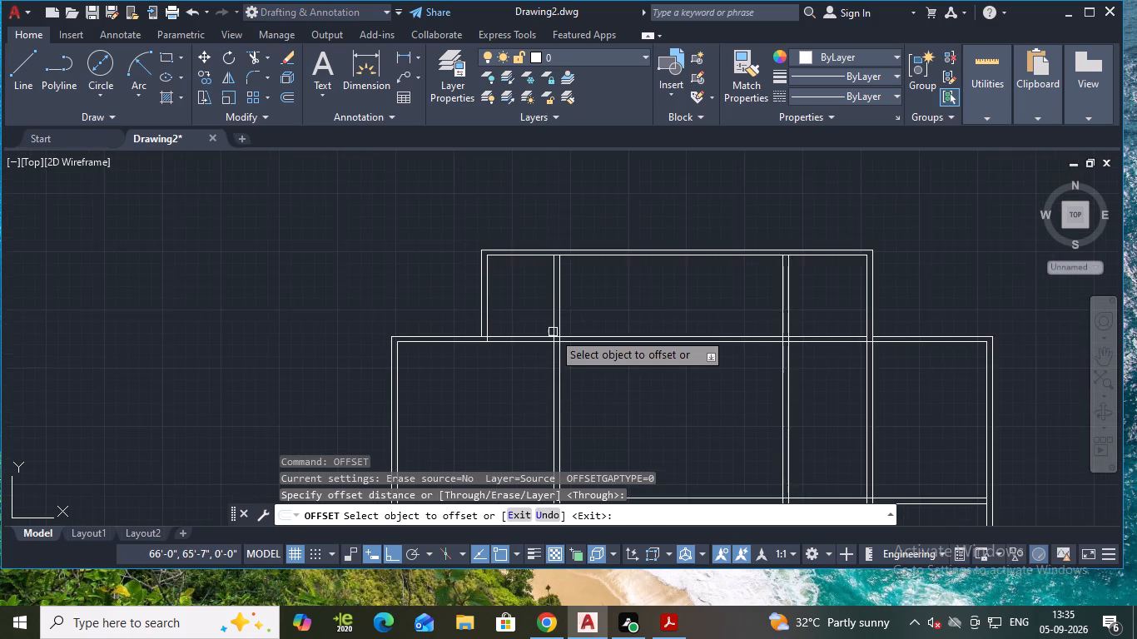
{"action": "scroll", "coordinate": [553, 331], "scroll_direction": "up", "scroll_amount": 4}
{"action": "left_click", "coordinate": [586, 291]}
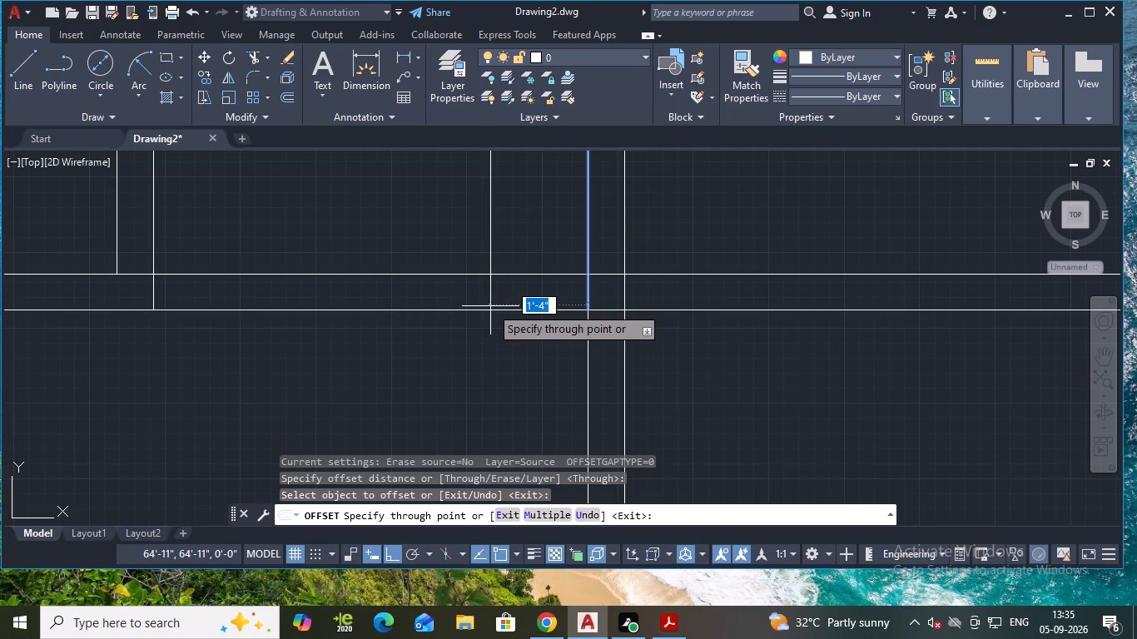
{"action": "type", "text": "2'"}
{"action": "key", "text": "Return"}
{"action": "scroll", "coordinate": [490, 305], "scroll_direction": "down", "scroll_amount": 1}
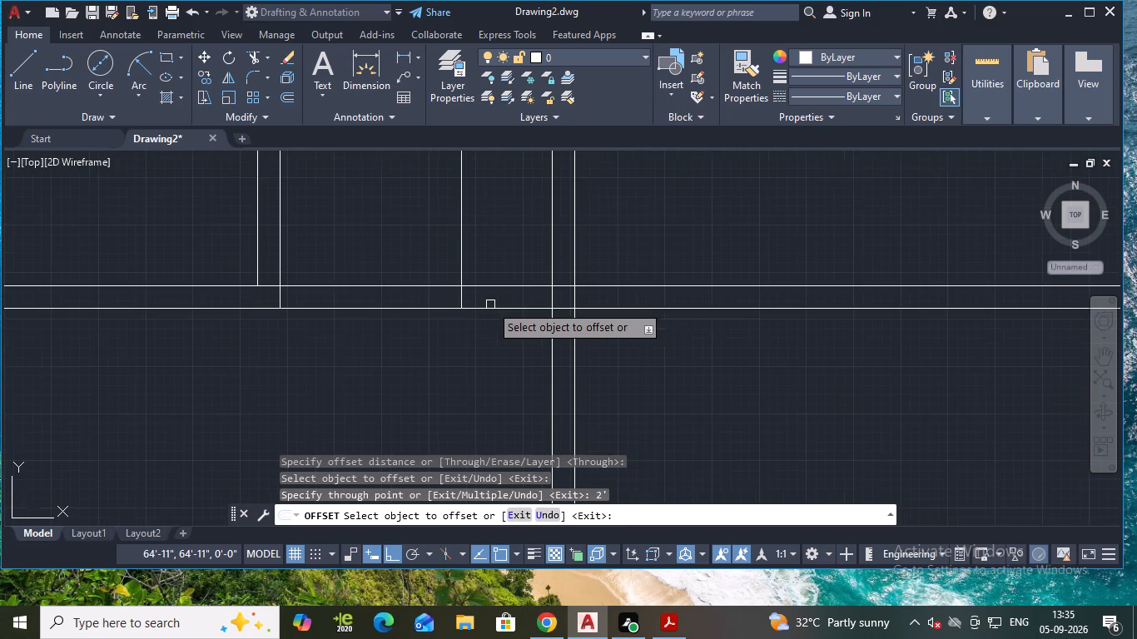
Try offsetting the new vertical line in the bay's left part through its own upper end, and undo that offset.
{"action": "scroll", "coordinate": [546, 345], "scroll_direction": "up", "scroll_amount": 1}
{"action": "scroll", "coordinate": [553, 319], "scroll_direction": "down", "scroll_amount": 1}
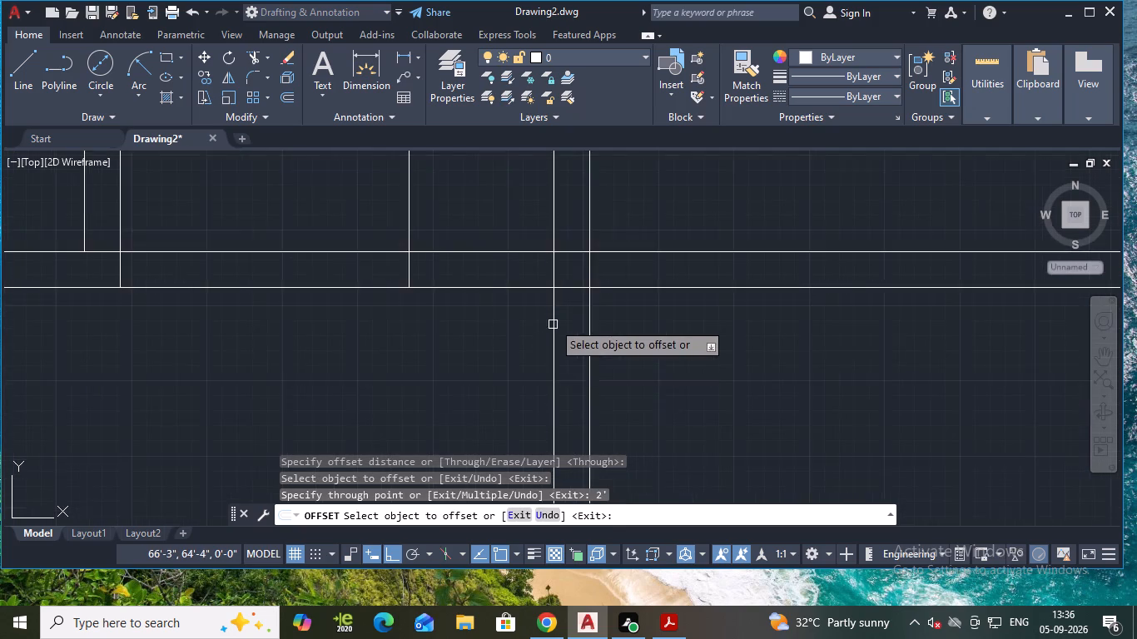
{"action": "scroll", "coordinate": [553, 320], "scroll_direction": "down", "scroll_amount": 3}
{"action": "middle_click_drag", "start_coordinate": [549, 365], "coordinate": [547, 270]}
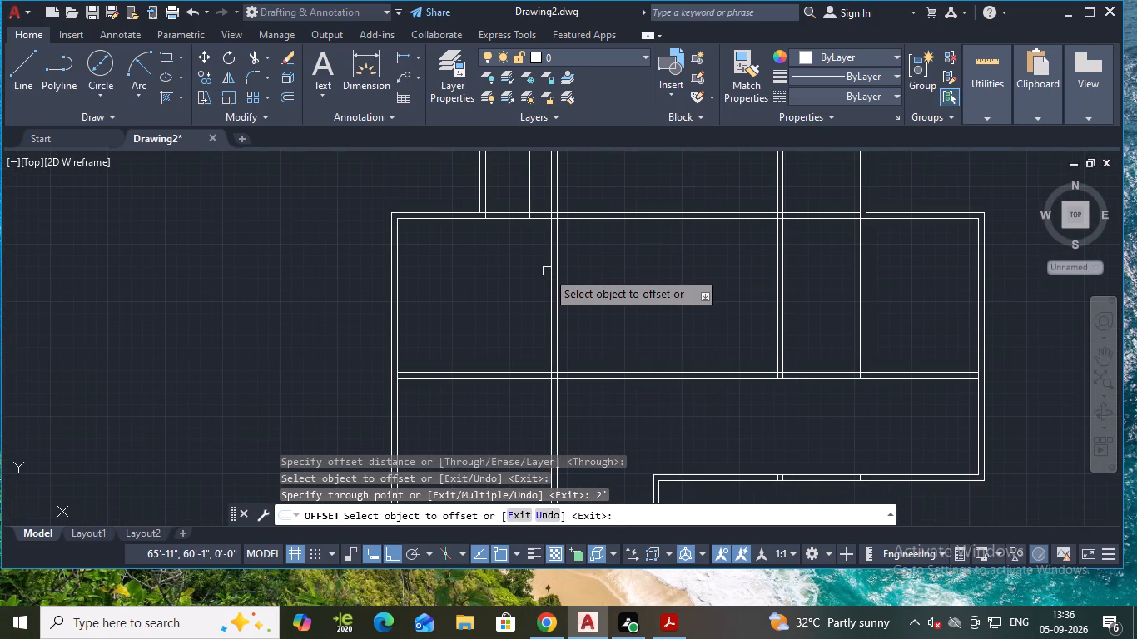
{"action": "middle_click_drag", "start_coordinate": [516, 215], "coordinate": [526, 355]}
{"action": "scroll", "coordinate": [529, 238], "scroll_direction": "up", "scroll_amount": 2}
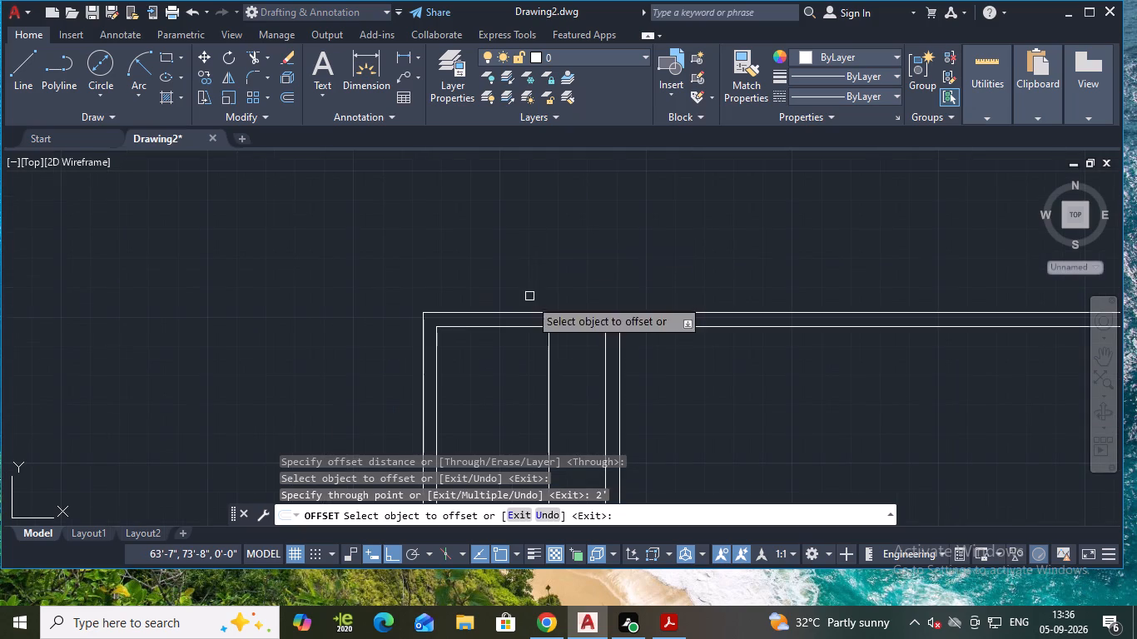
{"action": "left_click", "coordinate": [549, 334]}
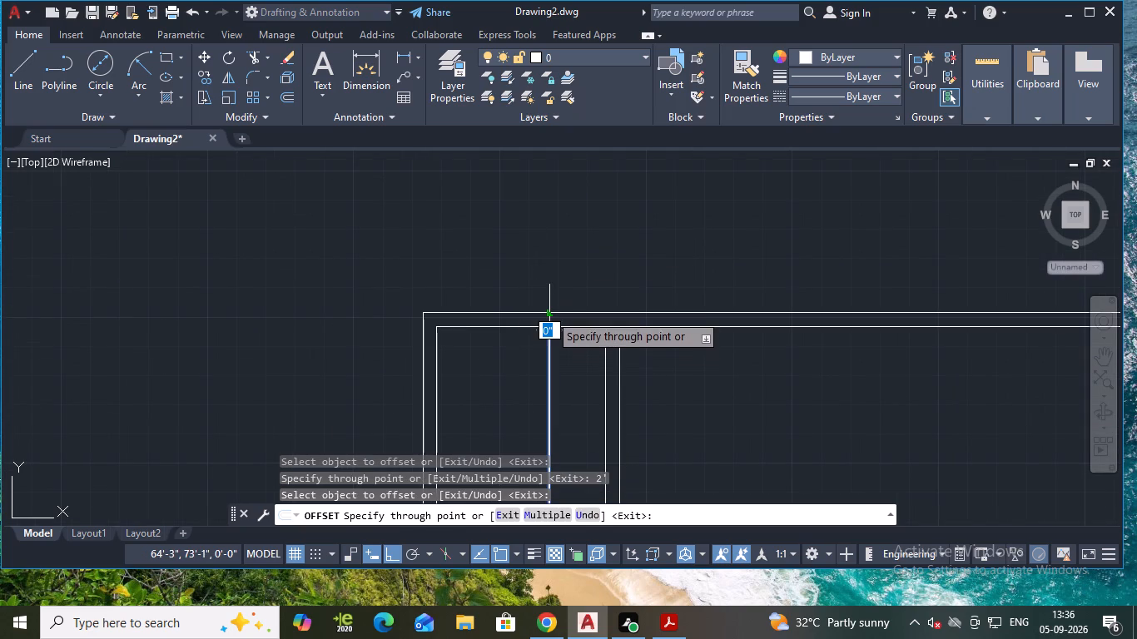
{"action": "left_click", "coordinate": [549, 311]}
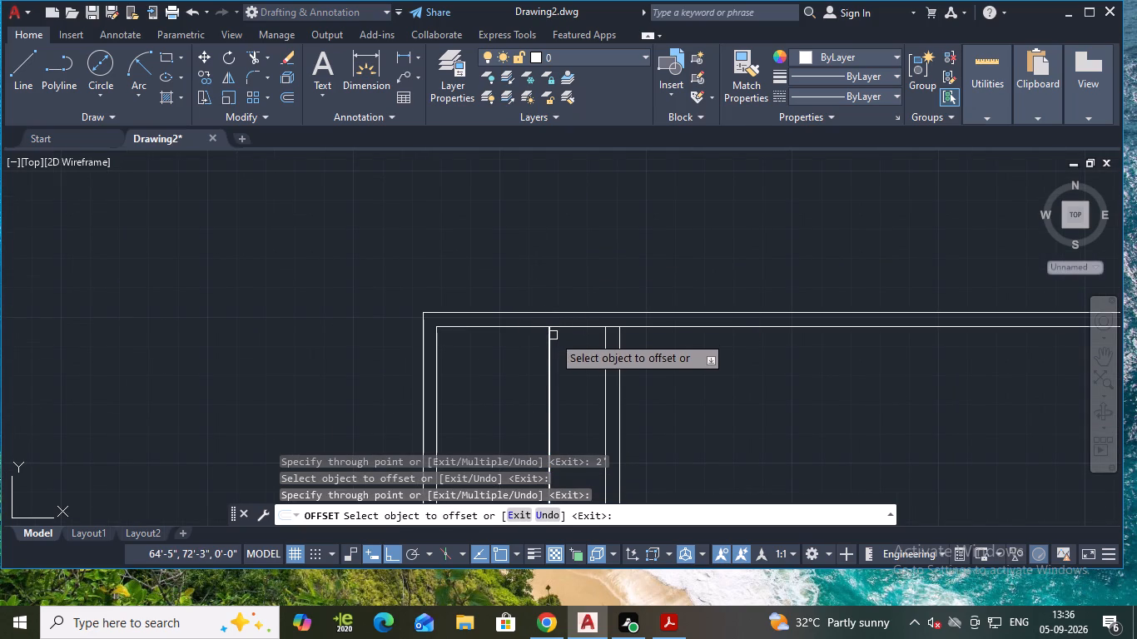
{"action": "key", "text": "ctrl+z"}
Offset the inner line of the bay's top wall 2' downward.
{"action": "scroll", "coordinate": [550, 335], "scroll_direction": "up", "scroll_amount": 1}
{"action": "scroll", "coordinate": [513, 317], "scroll_direction": "down", "scroll_amount": 2}
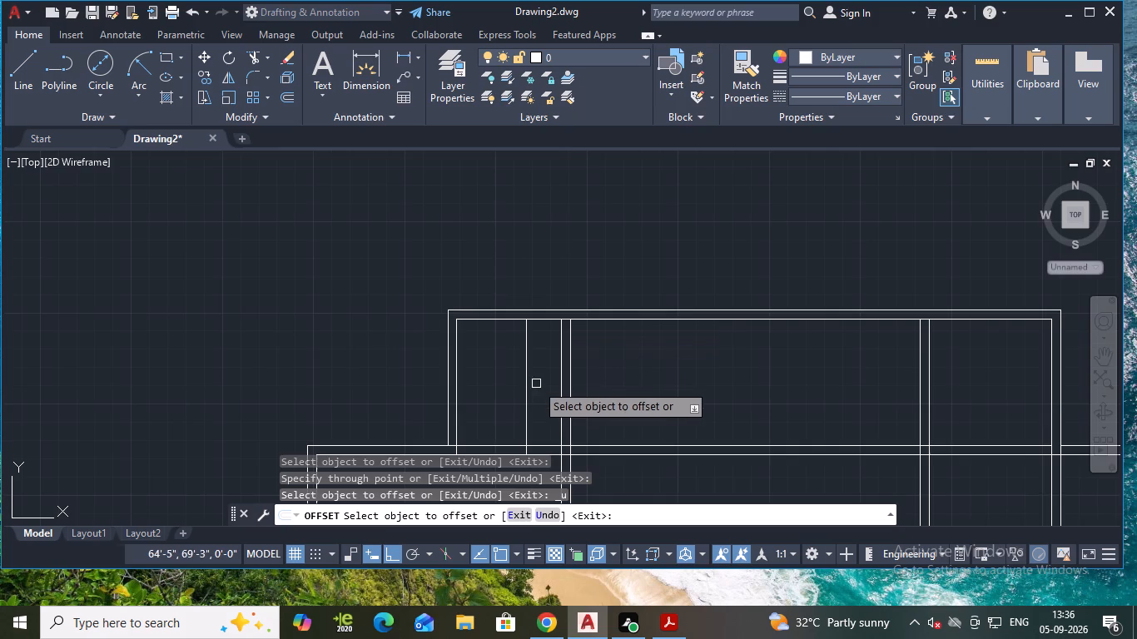
{"action": "scroll", "coordinate": [546, 384], "scroll_direction": "down", "scroll_amount": 1}
{"action": "middle_click_drag", "start_coordinate": [546, 380], "coordinate": [508, 275]}
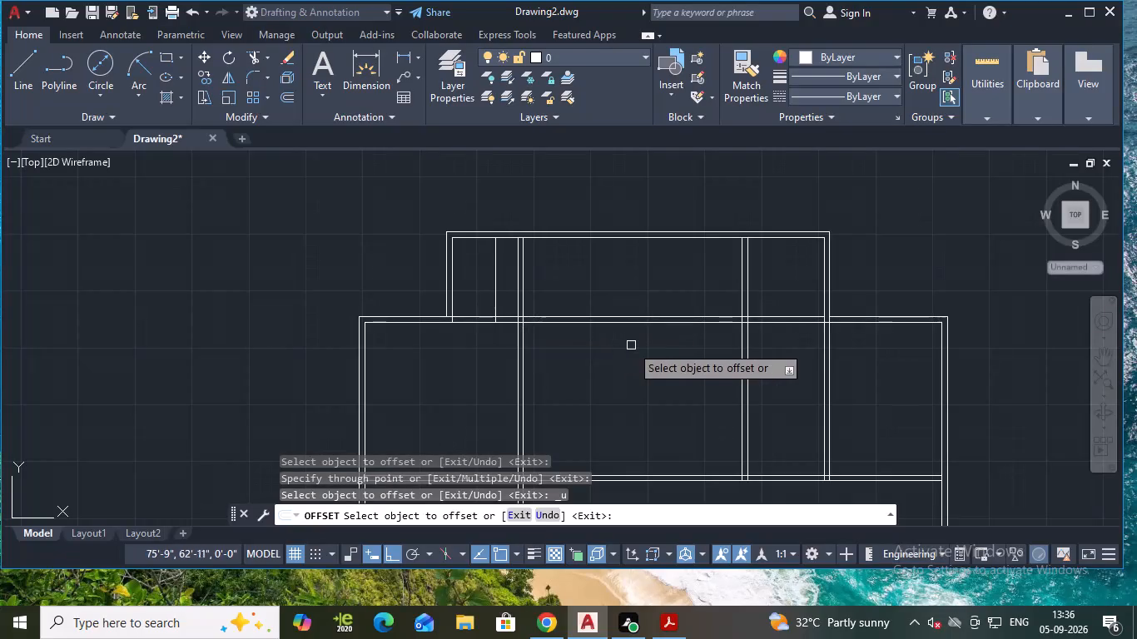
{"action": "middle_click_drag", "start_coordinate": [750, 275], "coordinate": [750, 320]}
{"action": "scroll", "coordinate": [750, 321], "scroll_direction": "up", "scroll_amount": 1}
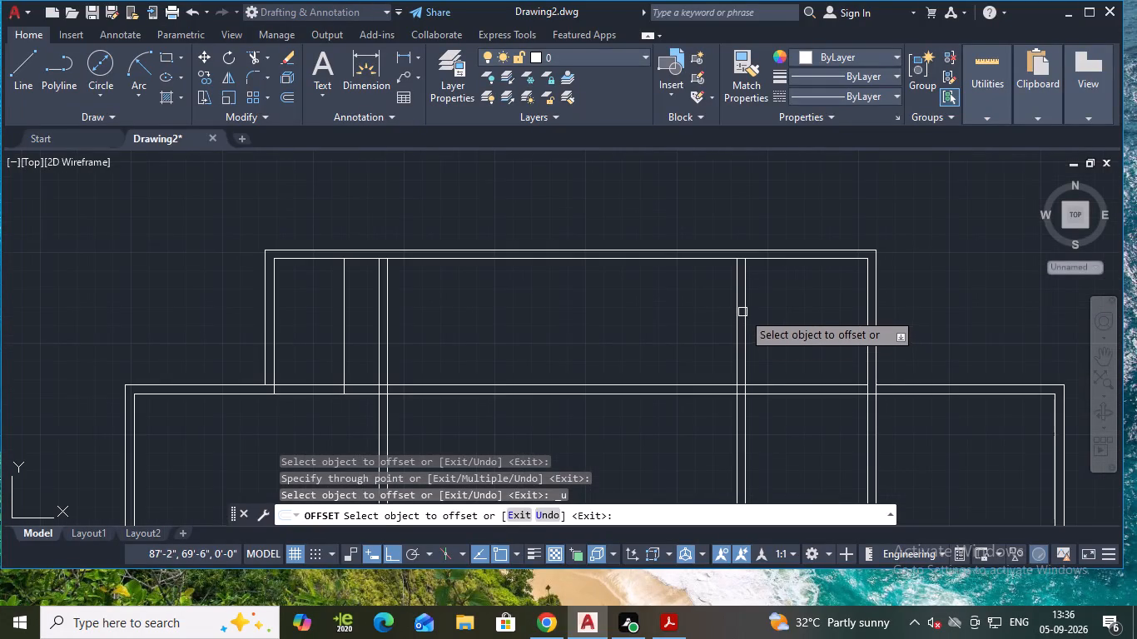
{"action": "scroll", "coordinate": [742, 302], "scroll_direction": "up", "scroll_amount": 2}
{"action": "middle_click_drag", "start_coordinate": [741, 294], "coordinate": [721, 346]}
{"action": "left_click", "coordinate": [722, 243]}
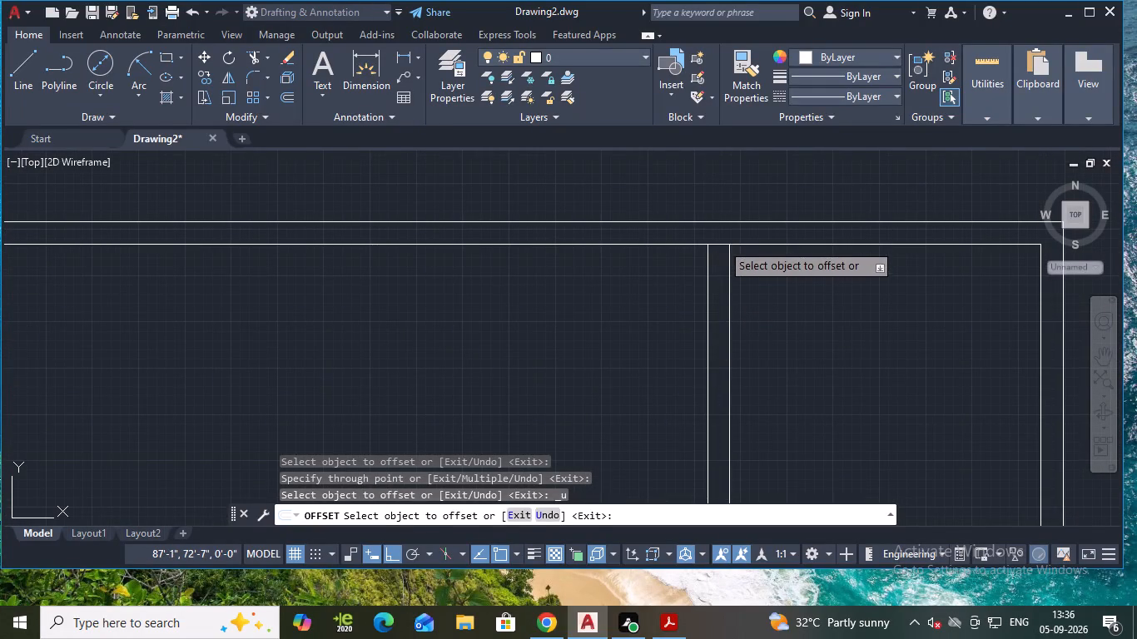
{"action": "type", "text": "2'"}
{"action": "key", "text": "Return"}
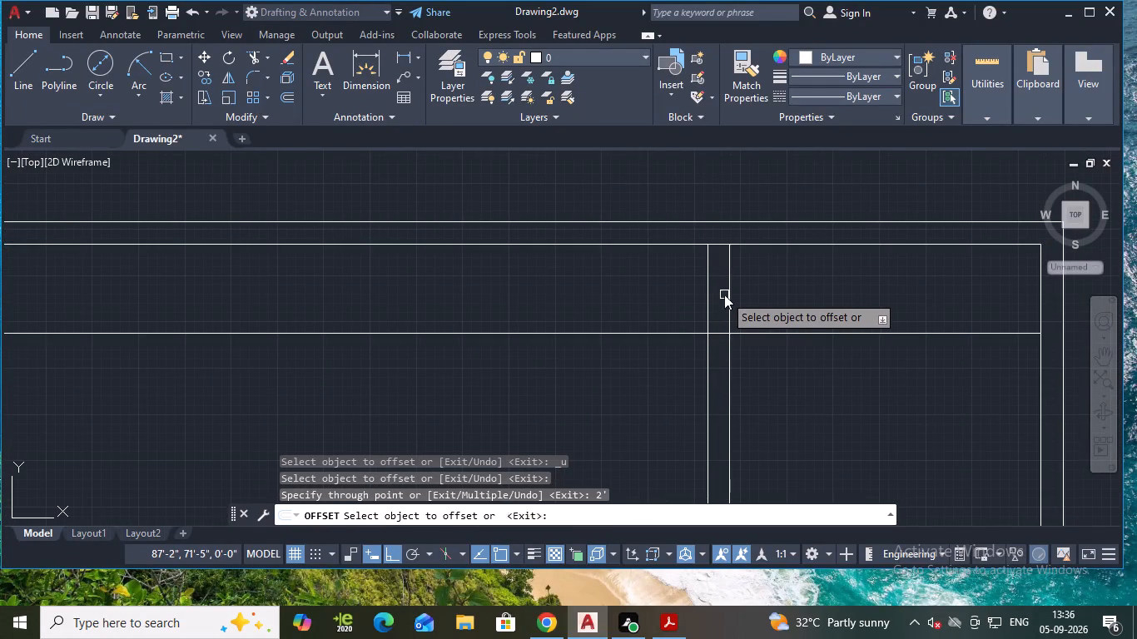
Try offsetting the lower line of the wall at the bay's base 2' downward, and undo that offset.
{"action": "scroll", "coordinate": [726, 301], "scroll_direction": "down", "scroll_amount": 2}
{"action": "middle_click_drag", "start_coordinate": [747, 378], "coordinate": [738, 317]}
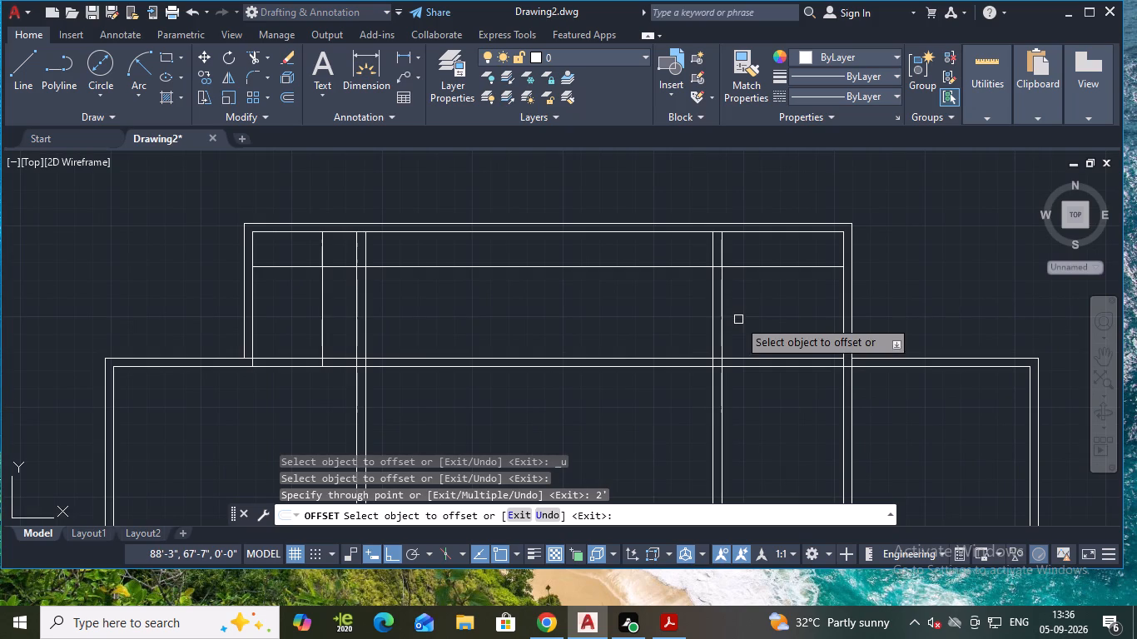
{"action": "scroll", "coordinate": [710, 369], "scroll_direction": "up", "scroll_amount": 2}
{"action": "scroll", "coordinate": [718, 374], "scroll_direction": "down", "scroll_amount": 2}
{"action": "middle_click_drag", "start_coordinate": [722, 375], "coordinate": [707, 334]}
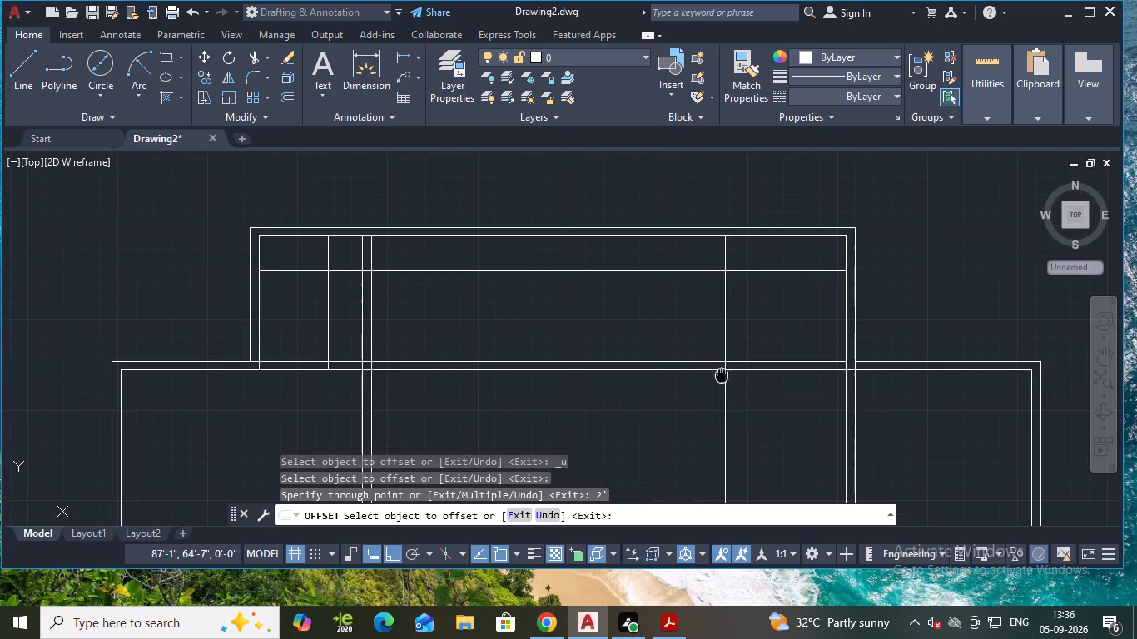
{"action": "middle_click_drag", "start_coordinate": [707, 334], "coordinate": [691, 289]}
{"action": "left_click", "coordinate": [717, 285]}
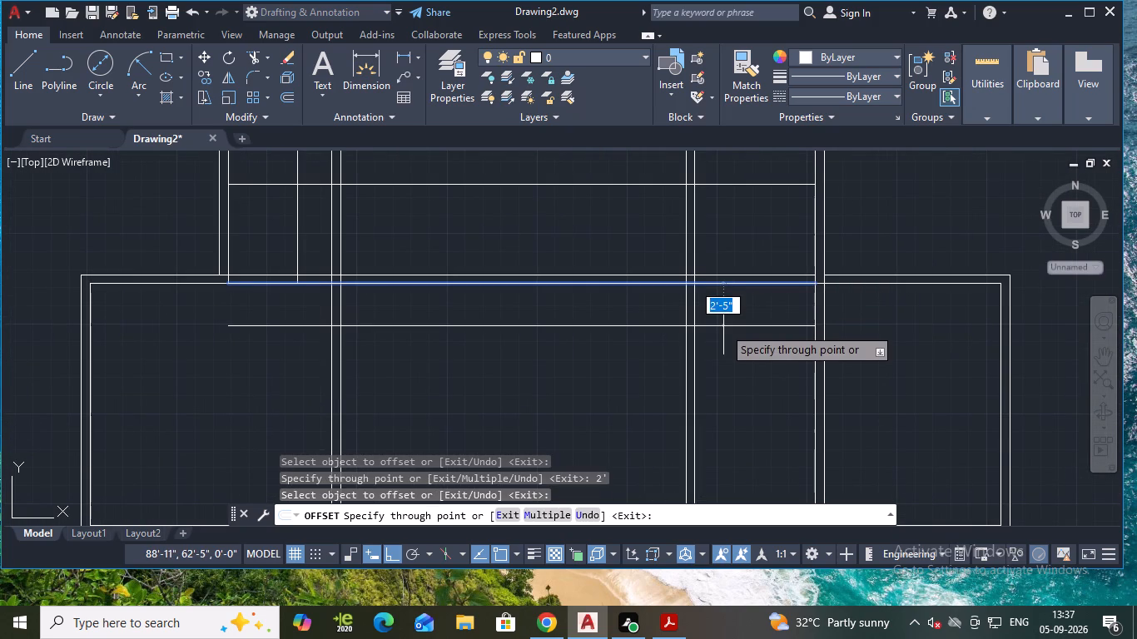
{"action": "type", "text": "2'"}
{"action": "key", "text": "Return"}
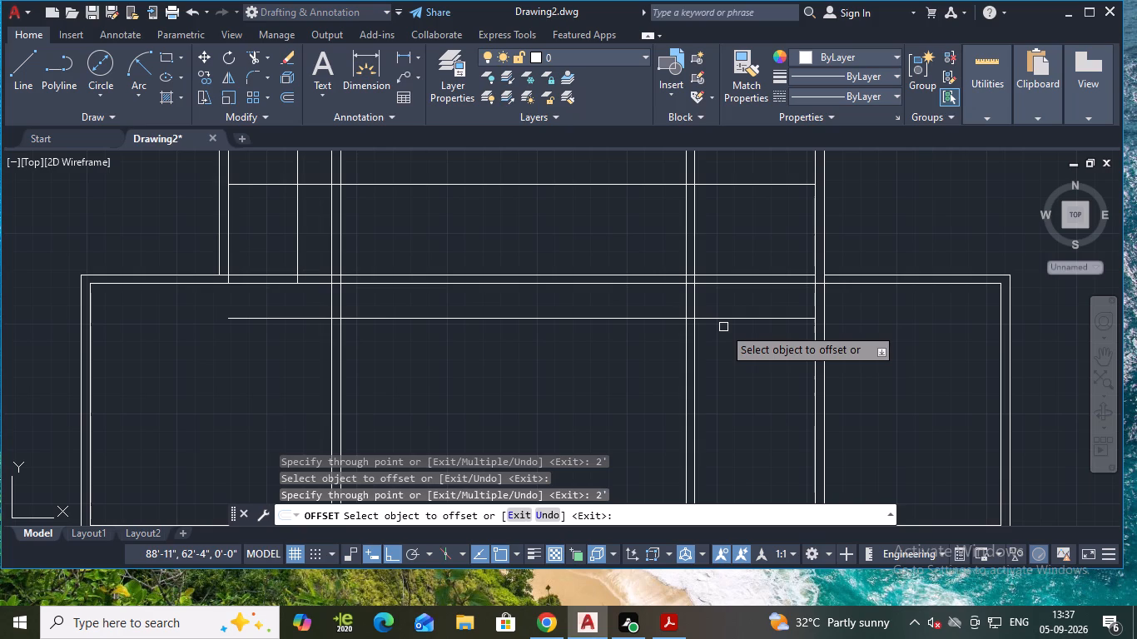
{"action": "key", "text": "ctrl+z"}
Offset the lower line of the wall at the bay's base 3' downward.
{"action": "left_click", "coordinate": [719, 282]}
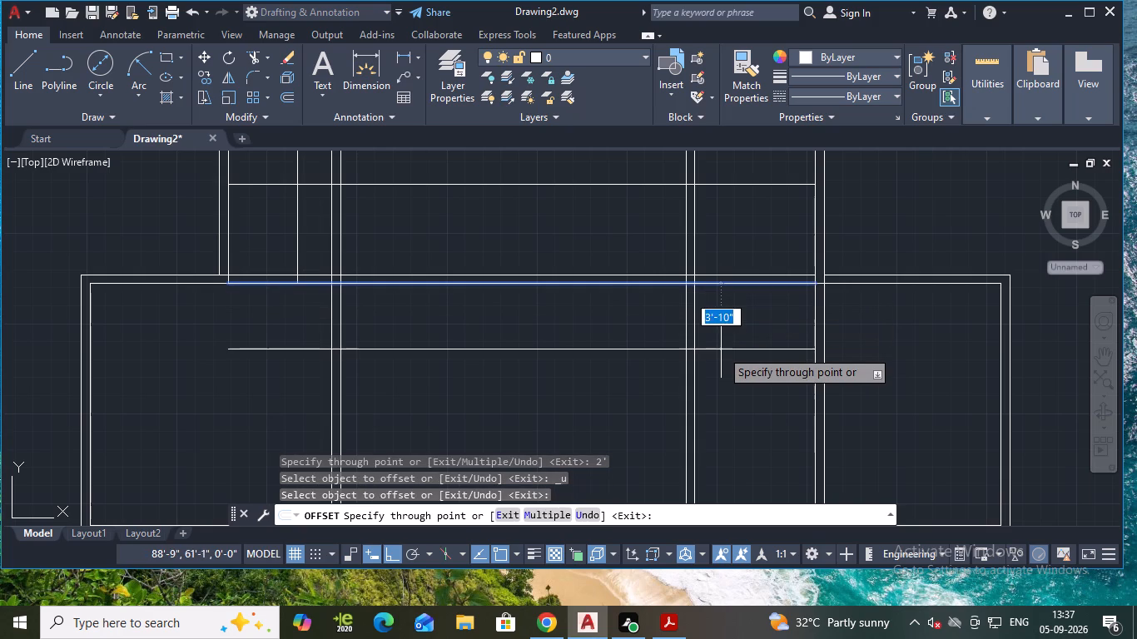
{"action": "type", "text": "3'"}
{"action": "key", "text": "Return"}
Offset the inner line of the right wing's right wall 3' to the left.
{"action": "scroll", "coordinate": [721, 349], "scroll_direction": "down", "scroll_amount": 2}
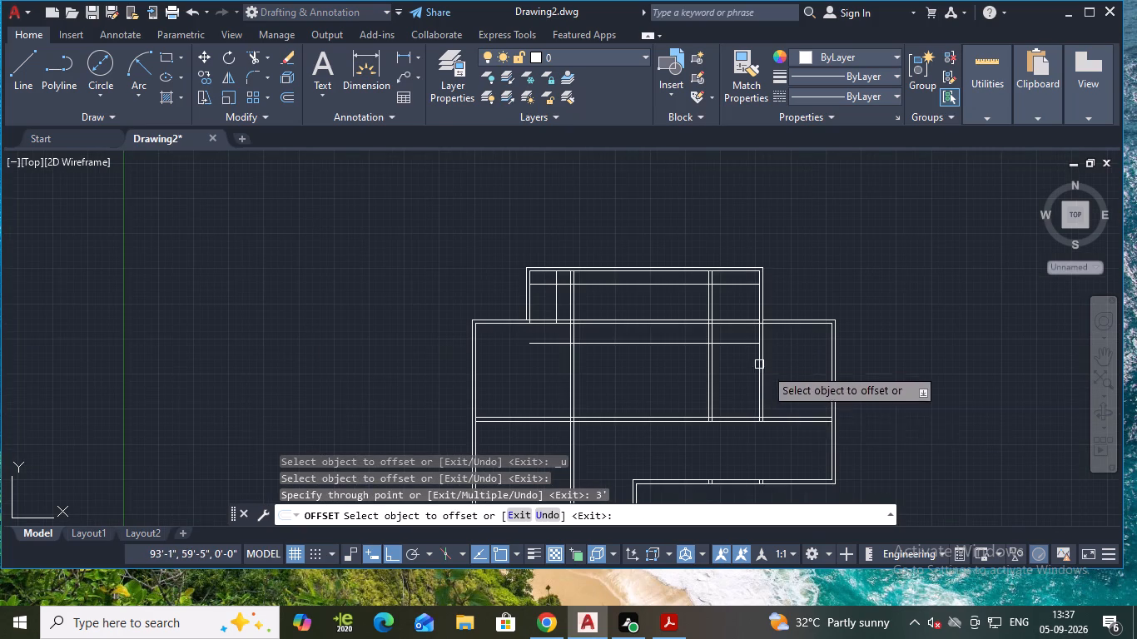
{"action": "middle_click_drag", "start_coordinate": [777, 399], "coordinate": [774, 350]}
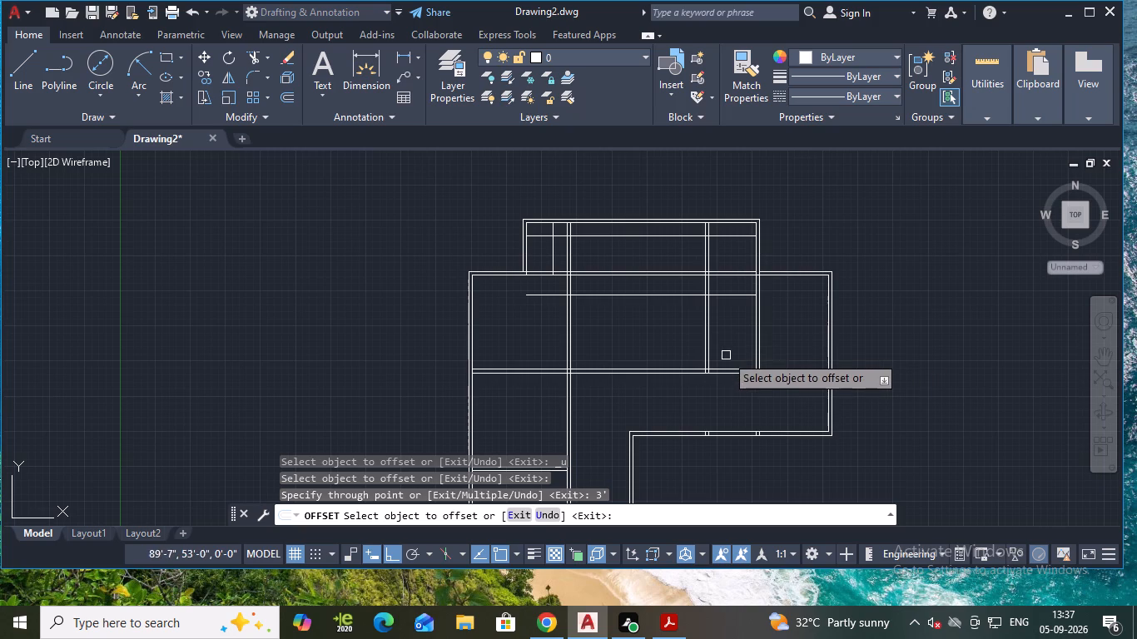
{"action": "middle_click_drag", "start_coordinate": [795, 370], "coordinate": [748, 310]}
{"action": "scroll", "coordinate": [748, 314], "scroll_direction": "up", "scroll_amount": 2}
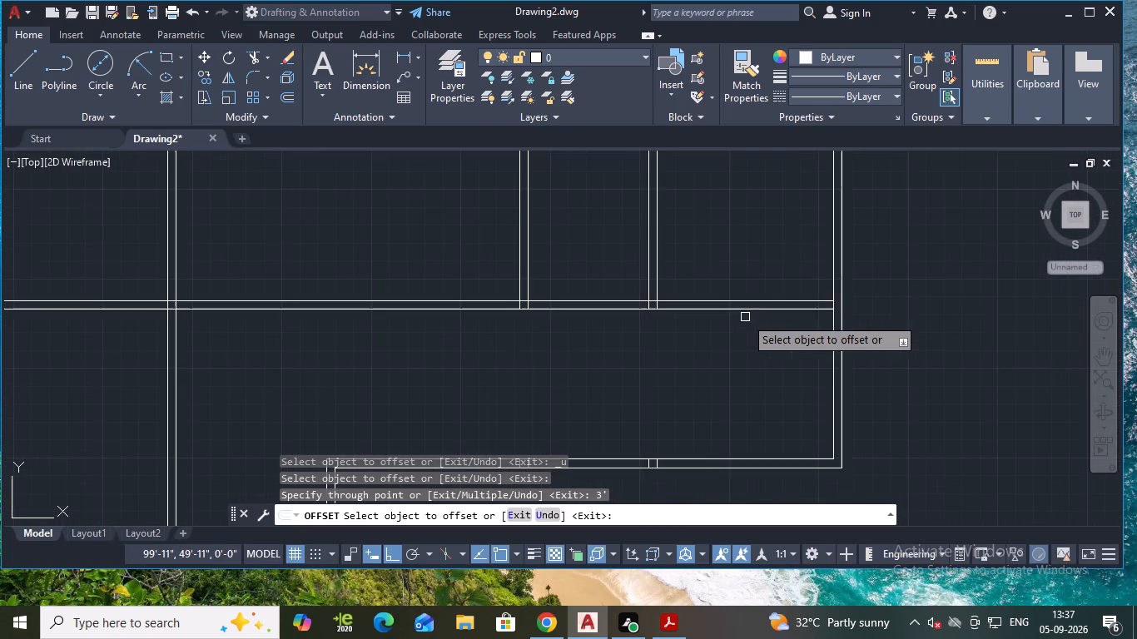
{"action": "middle_click_drag", "start_coordinate": [852, 295], "coordinate": [803, 312]}
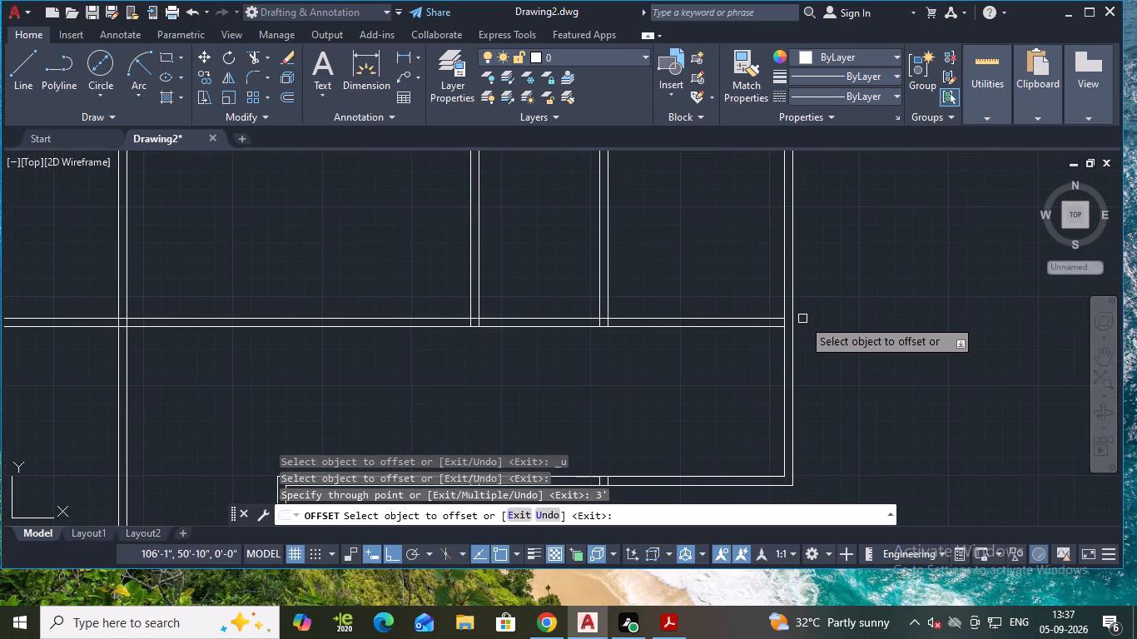
{"action": "scroll", "coordinate": [802, 319], "scroll_direction": "up", "scroll_amount": 1}
{"action": "left_click", "coordinate": [771, 320]}
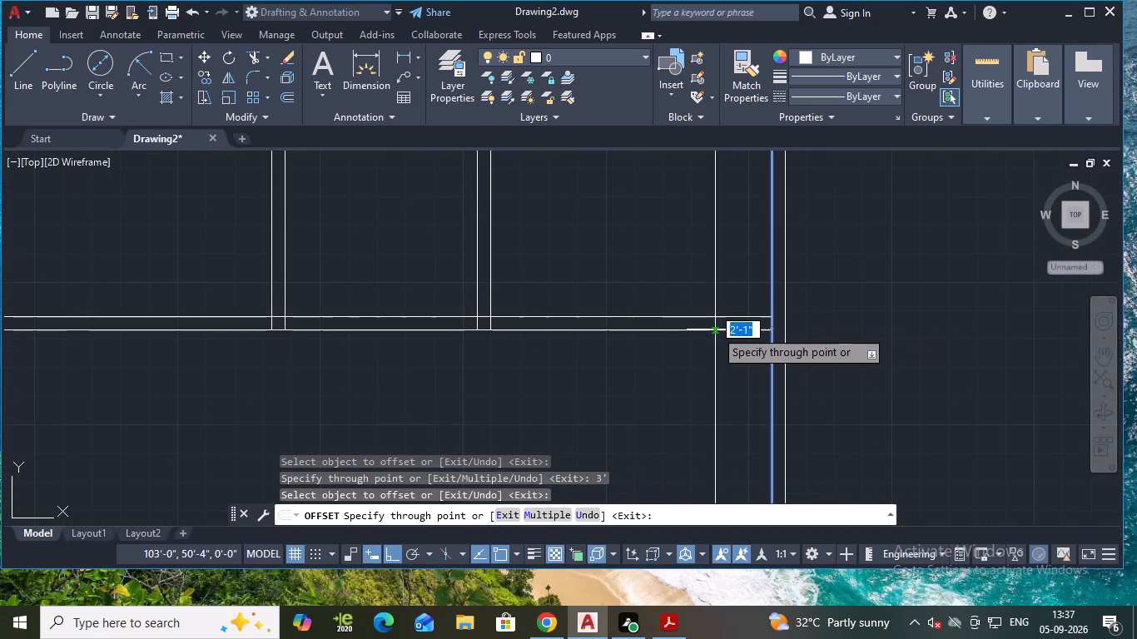
{"action": "key", "text": "3"}
{"action": "key", "text": "apostrophe"}
{"action": "key", "text": "Return"}
{"action": "scroll", "coordinate": [714, 331], "scroll_direction": "down", "scroll_amount": 1}
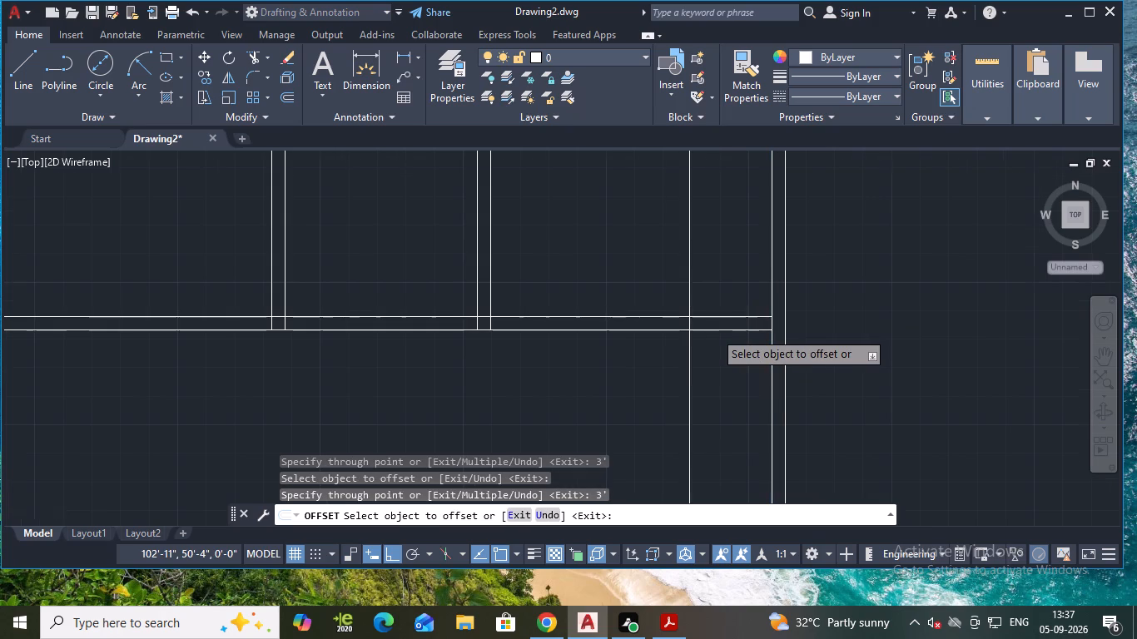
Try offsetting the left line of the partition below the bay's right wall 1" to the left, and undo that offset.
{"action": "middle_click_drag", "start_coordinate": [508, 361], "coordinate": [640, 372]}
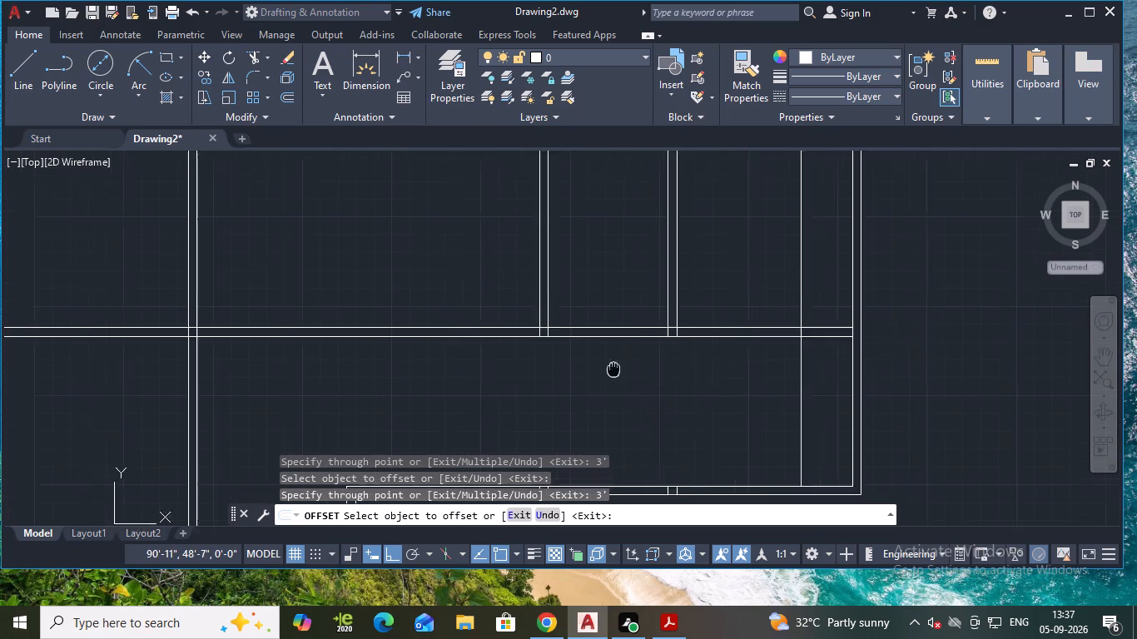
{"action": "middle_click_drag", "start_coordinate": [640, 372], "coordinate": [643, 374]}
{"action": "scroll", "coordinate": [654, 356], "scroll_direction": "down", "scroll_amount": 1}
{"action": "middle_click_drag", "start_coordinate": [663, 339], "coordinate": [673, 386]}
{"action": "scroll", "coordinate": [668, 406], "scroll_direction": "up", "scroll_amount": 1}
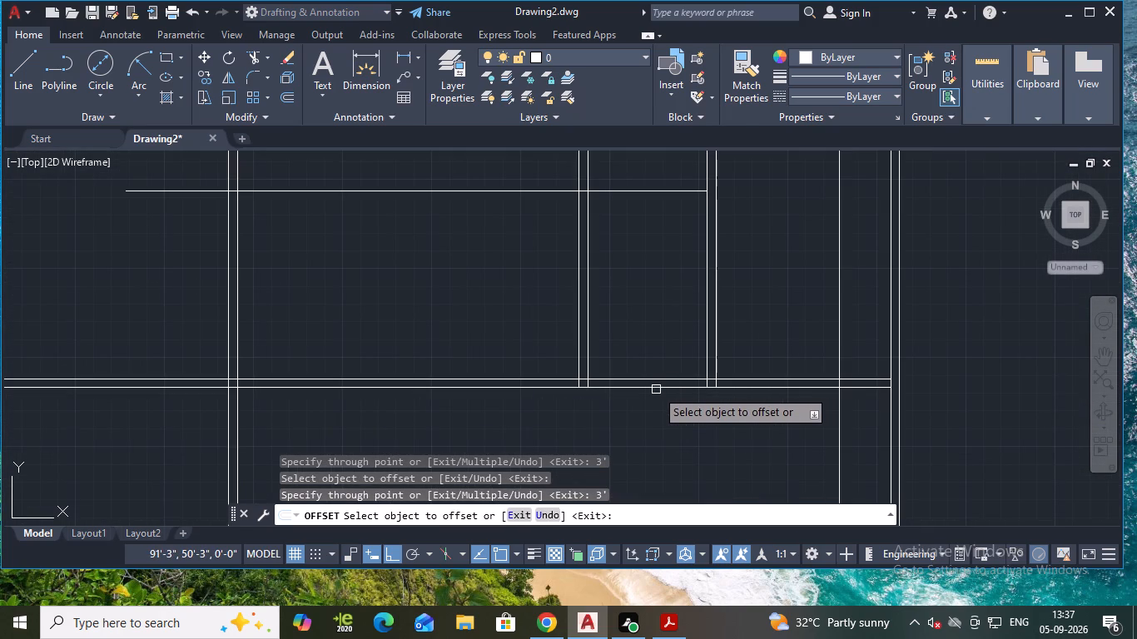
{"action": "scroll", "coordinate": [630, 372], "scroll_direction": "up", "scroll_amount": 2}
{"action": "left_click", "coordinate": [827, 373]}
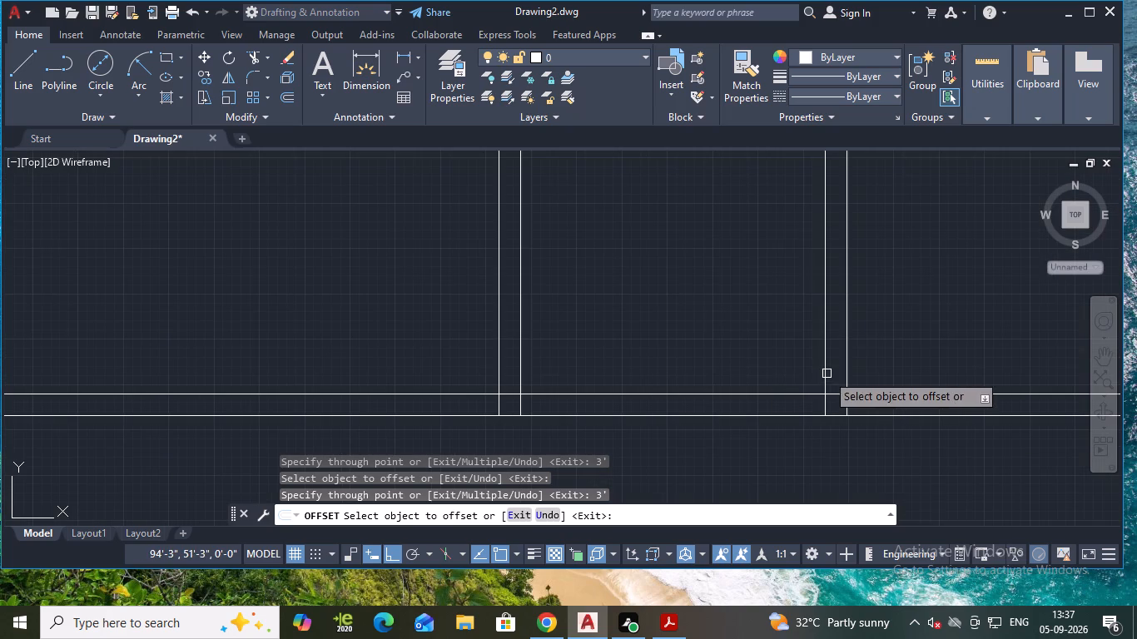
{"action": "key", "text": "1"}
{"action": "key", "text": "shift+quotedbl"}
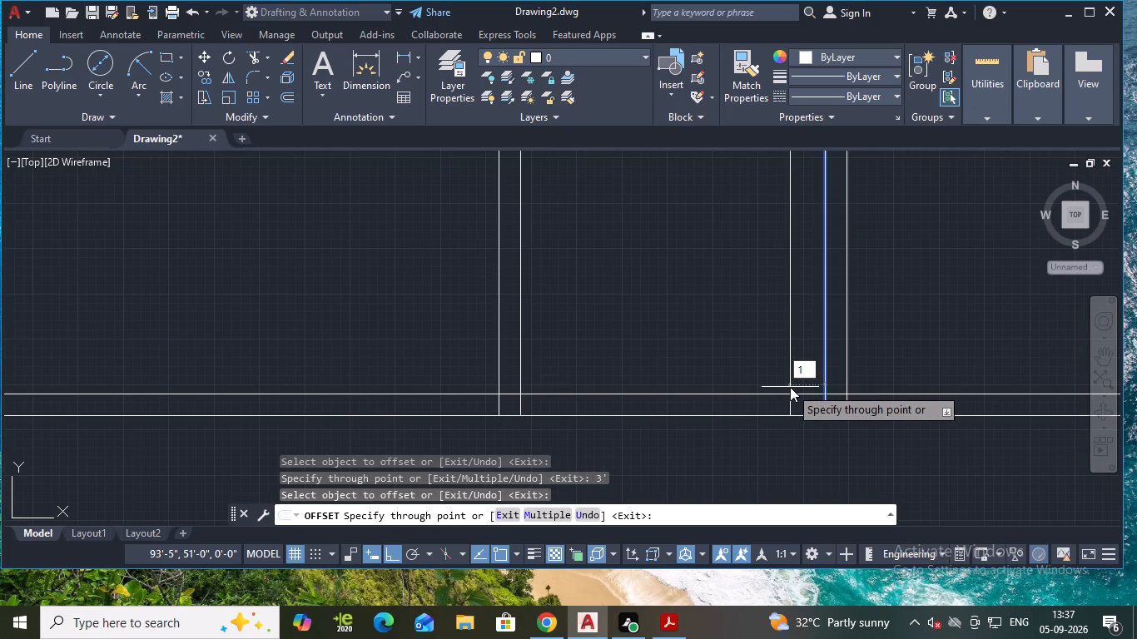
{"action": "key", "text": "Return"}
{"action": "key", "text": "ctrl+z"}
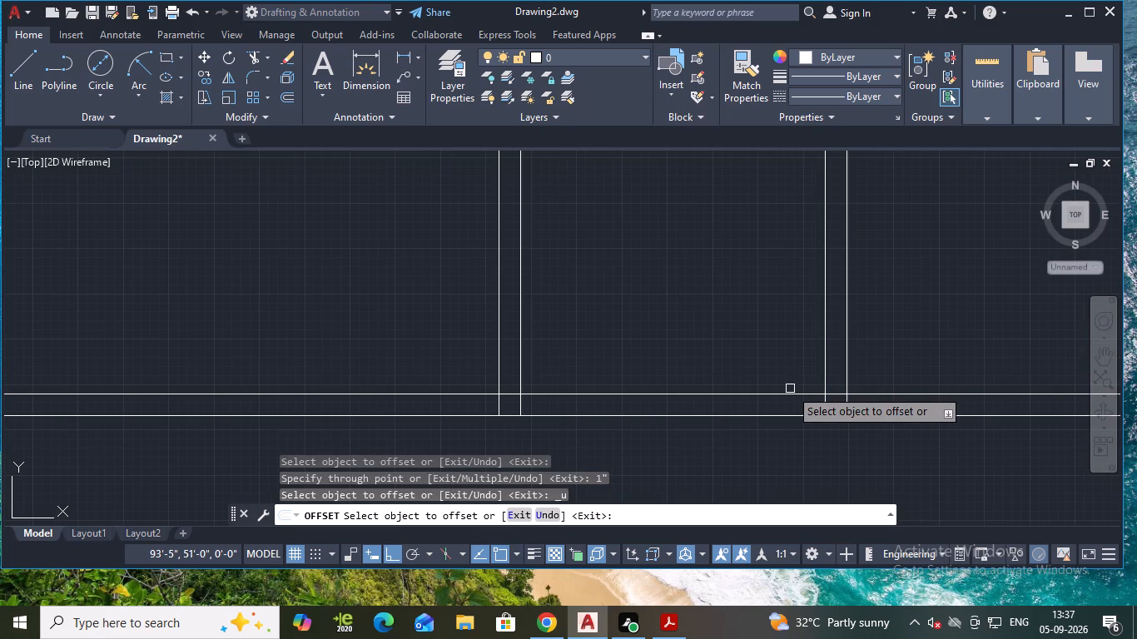
Offset the facing lines of the narrow room's two side partitions, below the bay's right end, 1' into that room.
{"action": "left_click", "coordinate": [826, 374]}
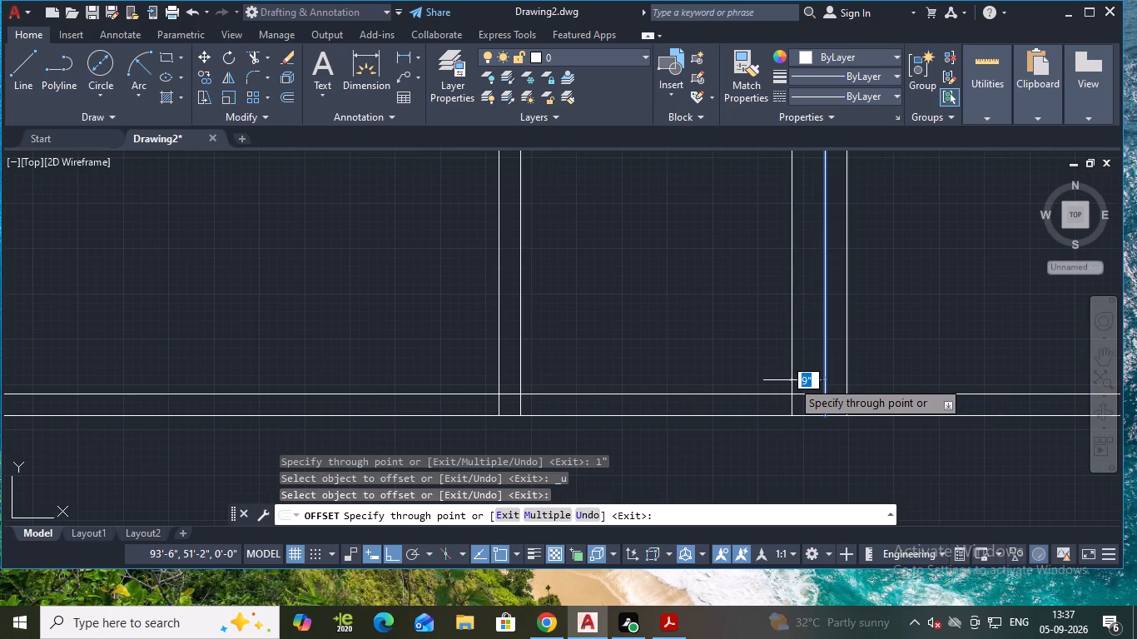
{"action": "type", "text": "1'"}
{"action": "key", "text": "Return"}
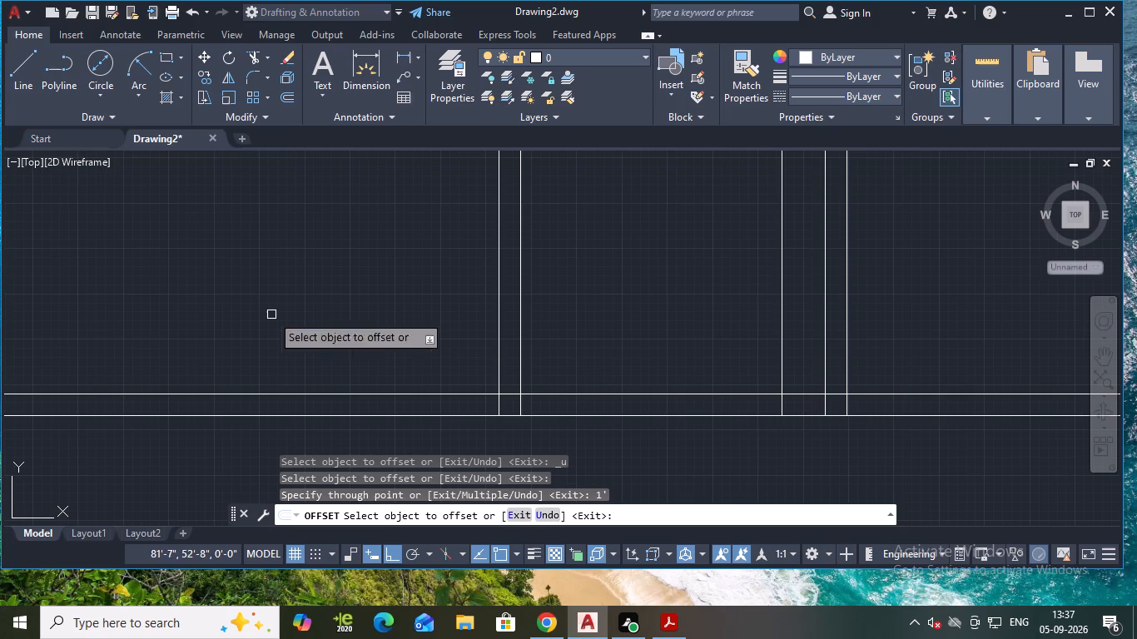
{"action": "left_click", "coordinate": [520, 372]}
{"action": "type", "text": "1'"}
{"action": "key", "text": "Return"}
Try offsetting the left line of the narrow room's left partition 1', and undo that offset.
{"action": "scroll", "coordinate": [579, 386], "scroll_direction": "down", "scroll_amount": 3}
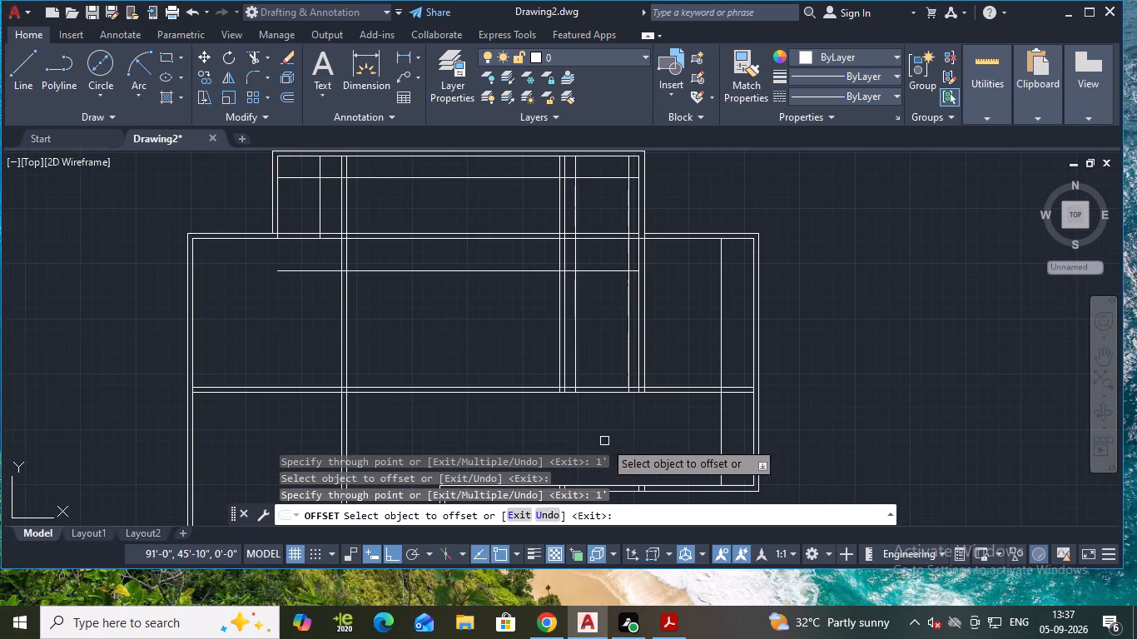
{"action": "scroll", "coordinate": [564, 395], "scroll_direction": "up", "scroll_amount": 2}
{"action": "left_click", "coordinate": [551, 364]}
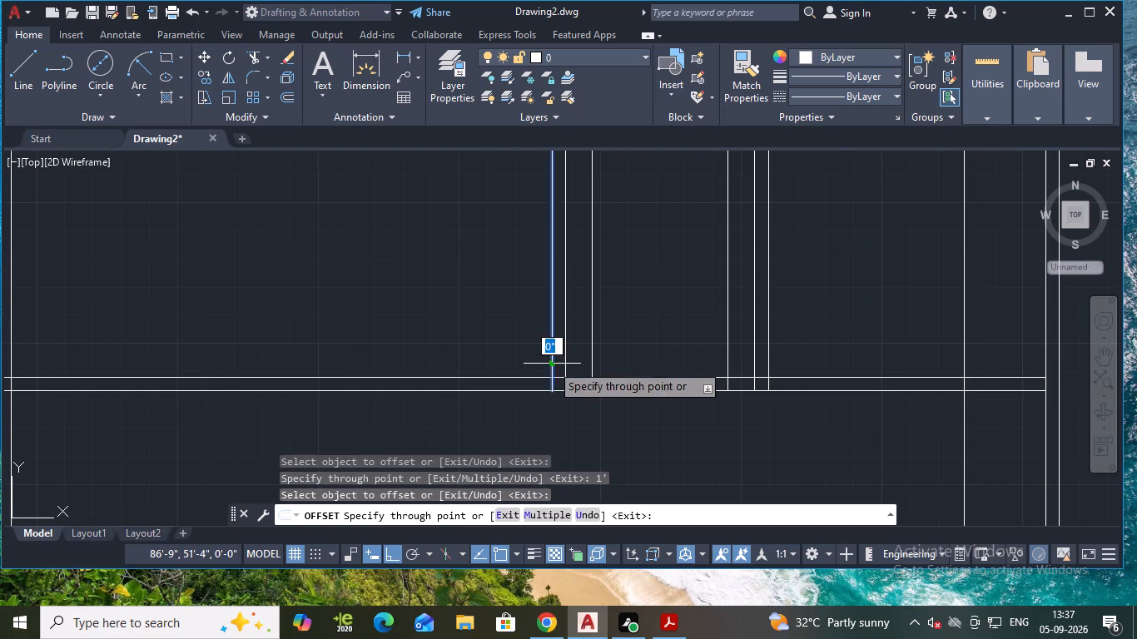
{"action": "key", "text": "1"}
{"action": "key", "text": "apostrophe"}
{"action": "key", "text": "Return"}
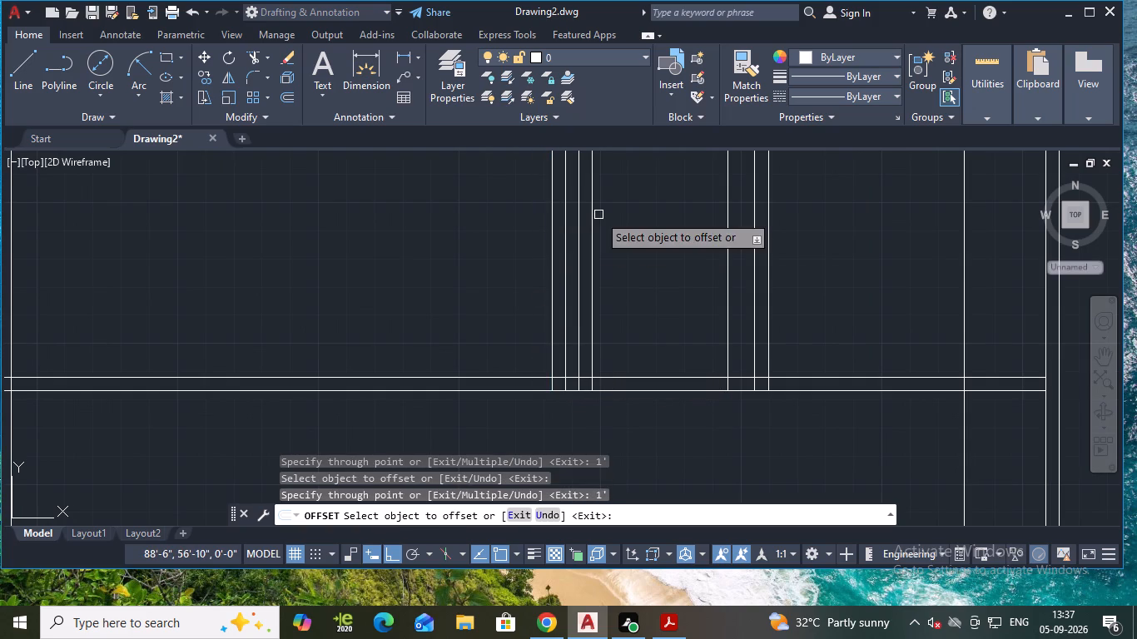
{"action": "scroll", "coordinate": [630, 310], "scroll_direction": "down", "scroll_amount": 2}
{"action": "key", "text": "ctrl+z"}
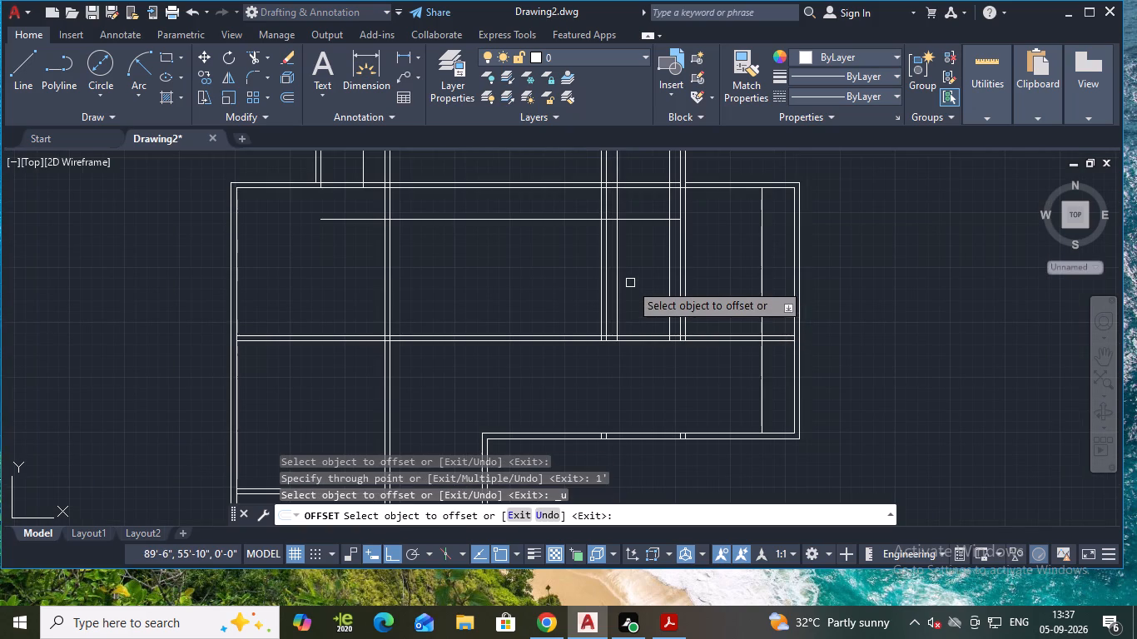
Offset the left line of the narrow room's left partition 1' to the left, into the large middle room.
{"action": "scroll", "coordinate": [605, 283], "scroll_direction": "up", "scroll_amount": 1}
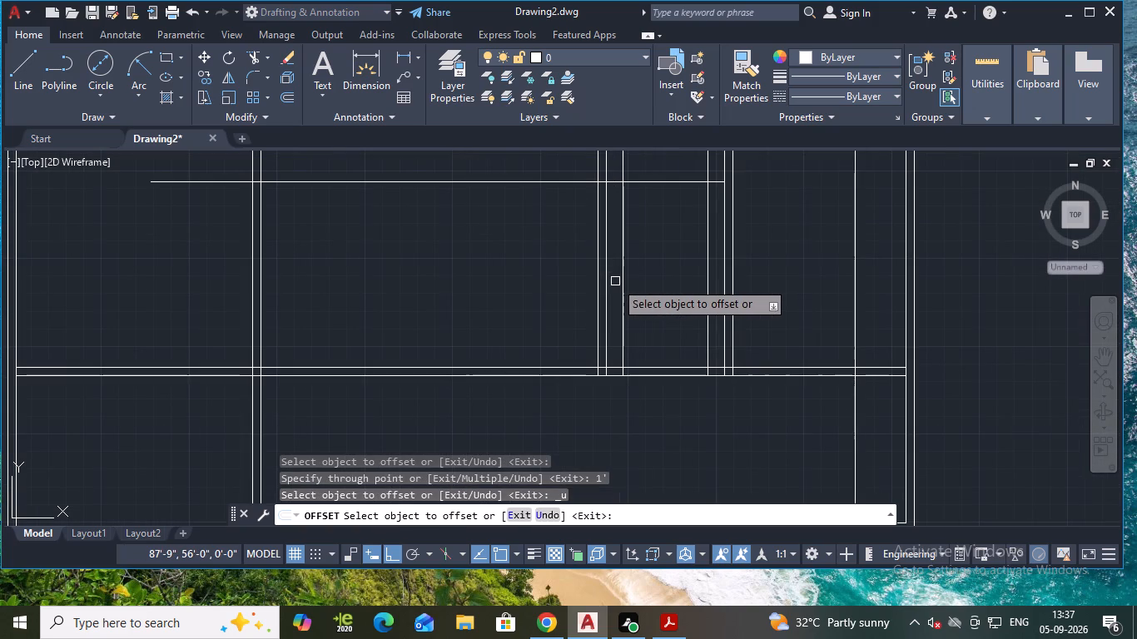
{"action": "scroll", "coordinate": [589, 295], "scroll_direction": "up", "scroll_amount": 1}
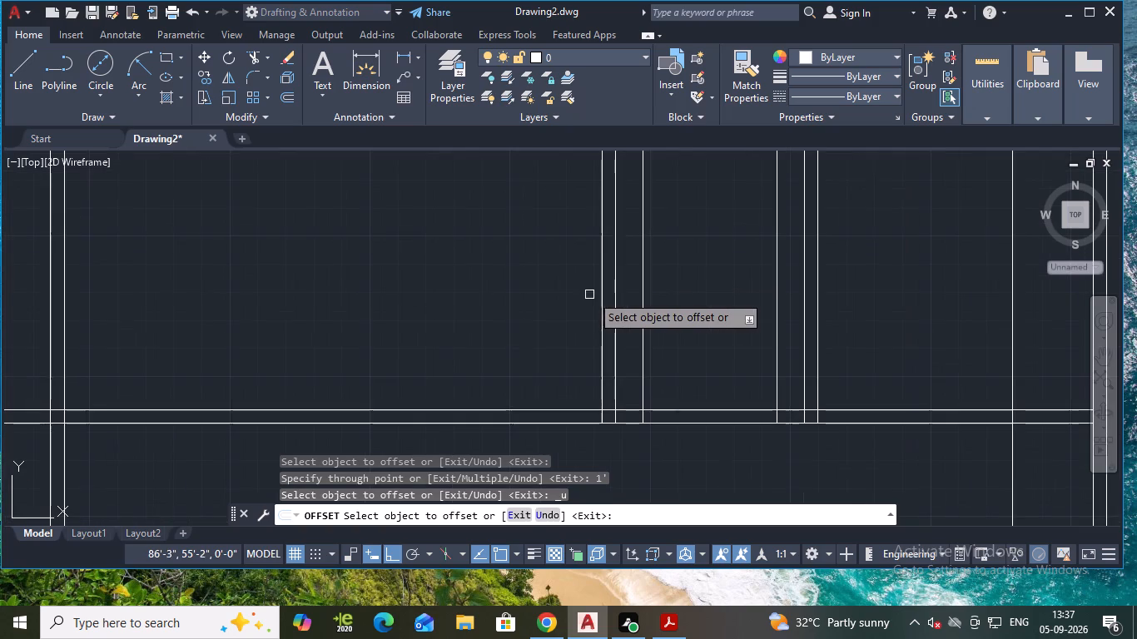
{"action": "left_click", "coordinate": [601, 309]}
{"action": "type", "text": "1'"}
{"action": "key", "text": "Return"}
{"action": "scroll", "coordinate": [572, 327], "scroll_direction": "down", "scroll_amount": 1}
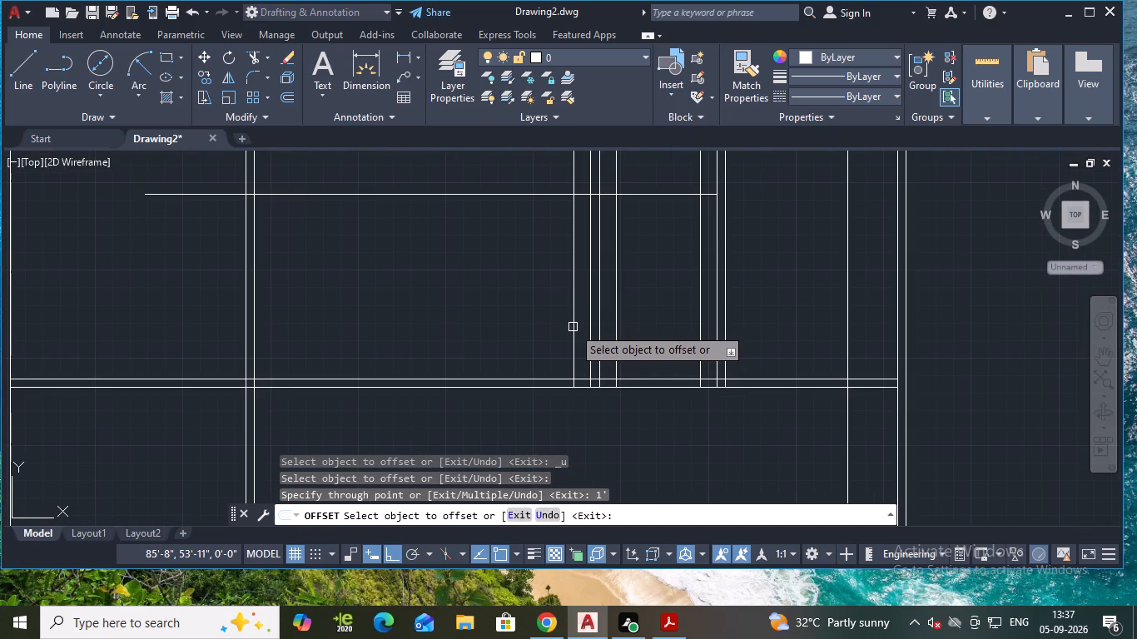
{"action": "left_click", "coordinate": [572, 328]}
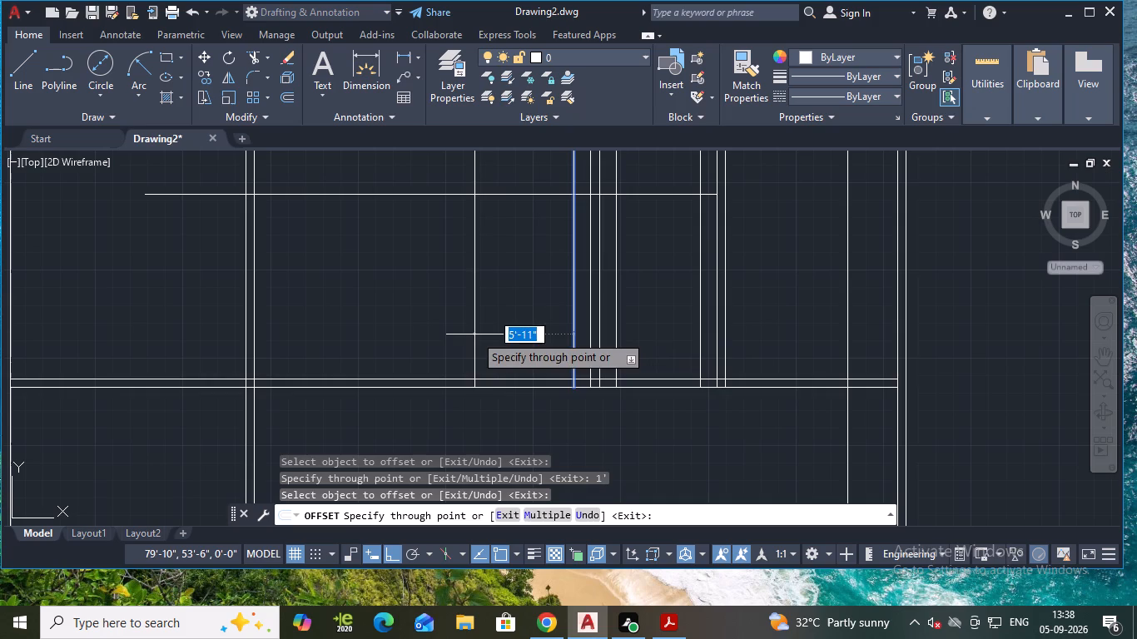
{"action": "key", "text": "Escape"}
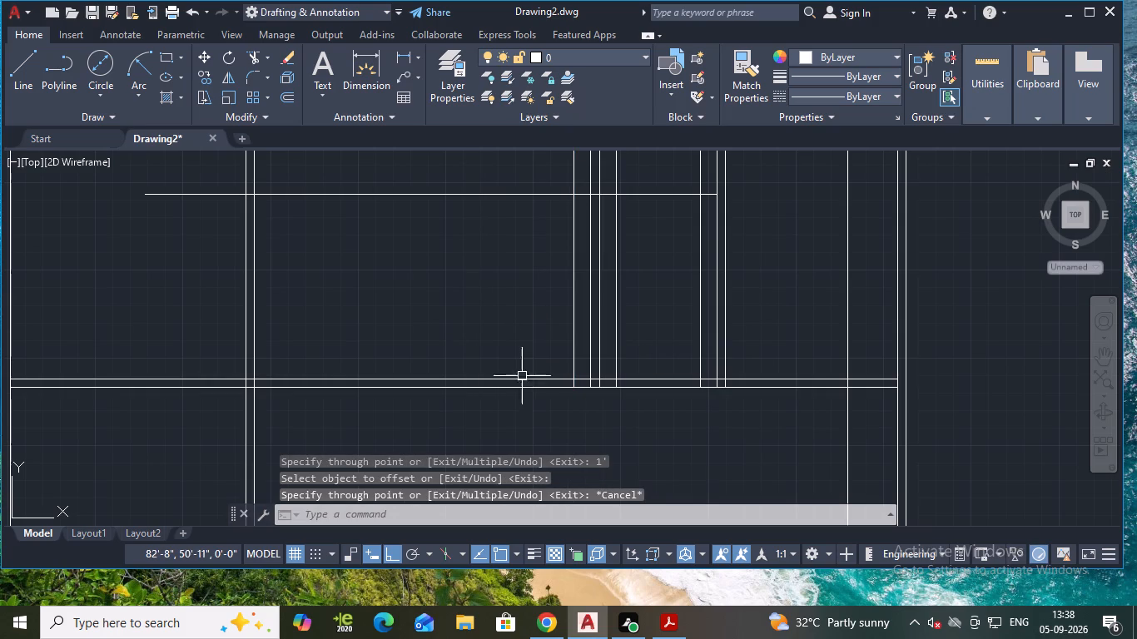
Restart Offset with the Through option and offset the right line of the large middle room's left partition 1.5' to the right.
{"action": "key", "text": "space"}
{"action": "left_click", "coordinate": [538, 513]}
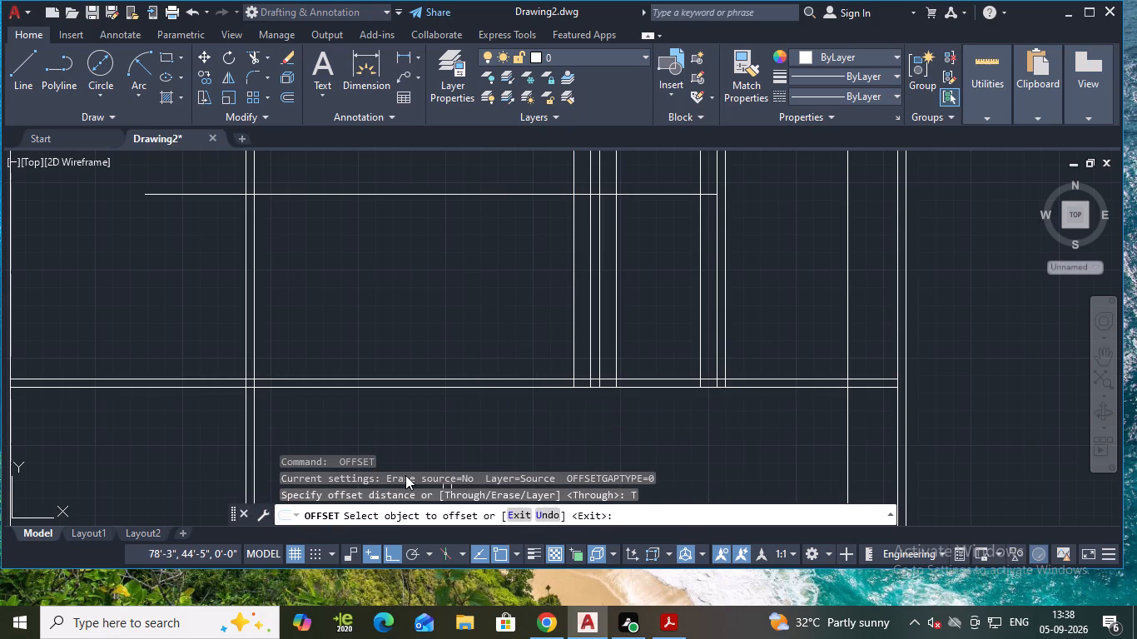
{"action": "left_click", "coordinate": [255, 344]}
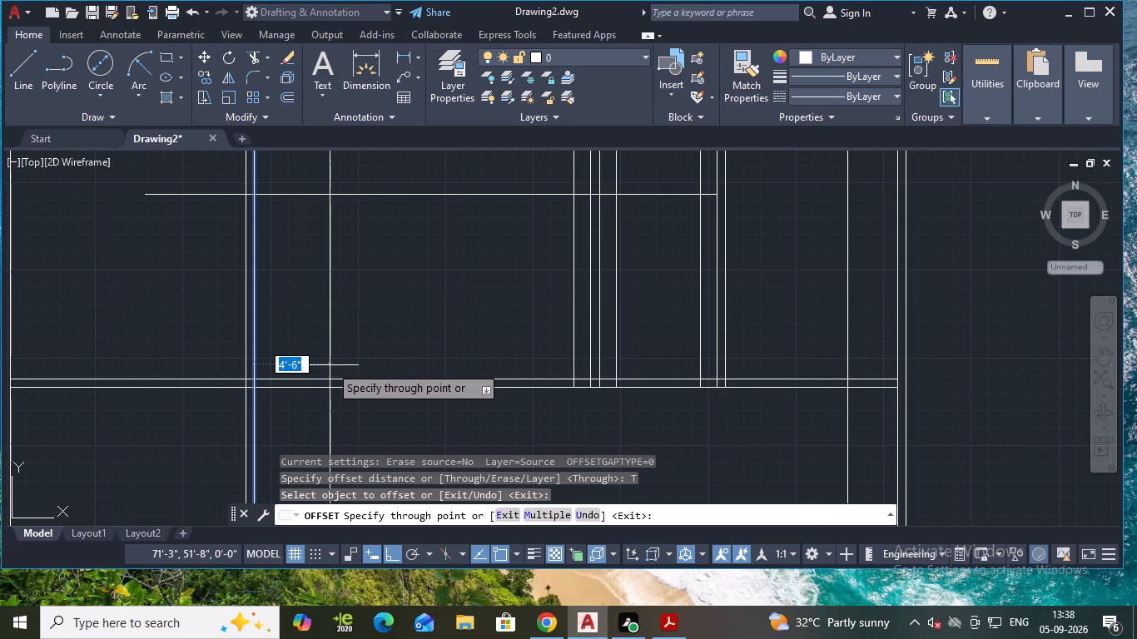
{"action": "type", "text": "1.52'"}
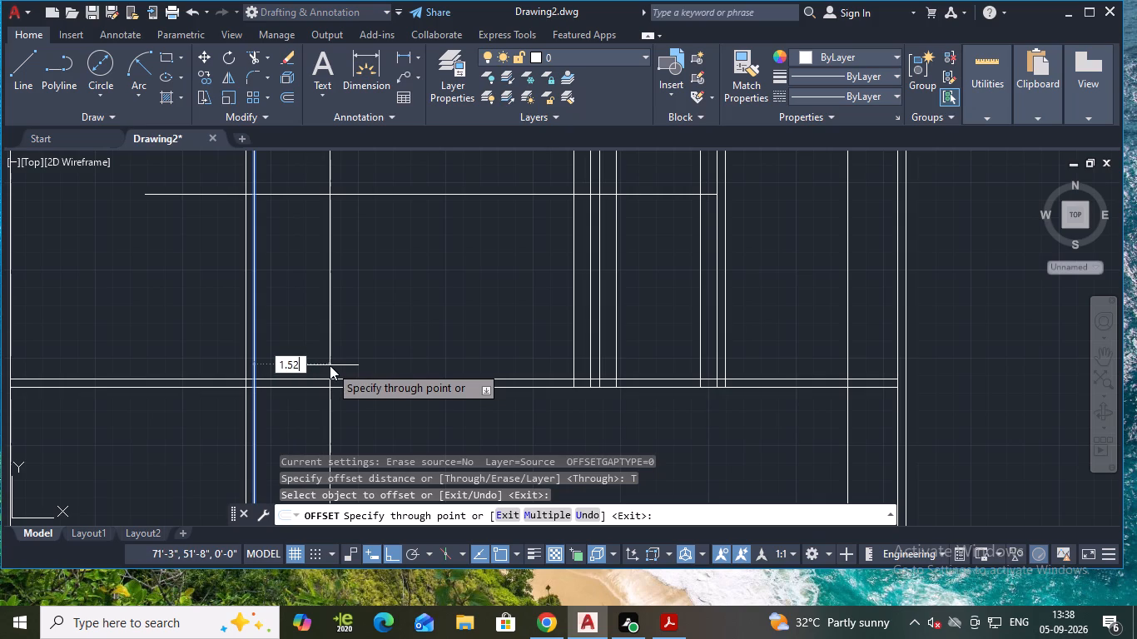
{"action": "key", "text": "BackSpace"}
{"action": "key", "text": "BackSpace"}
{"action": "key", "text": "apostrophe"}
{"action": "key", "text": "Return"}
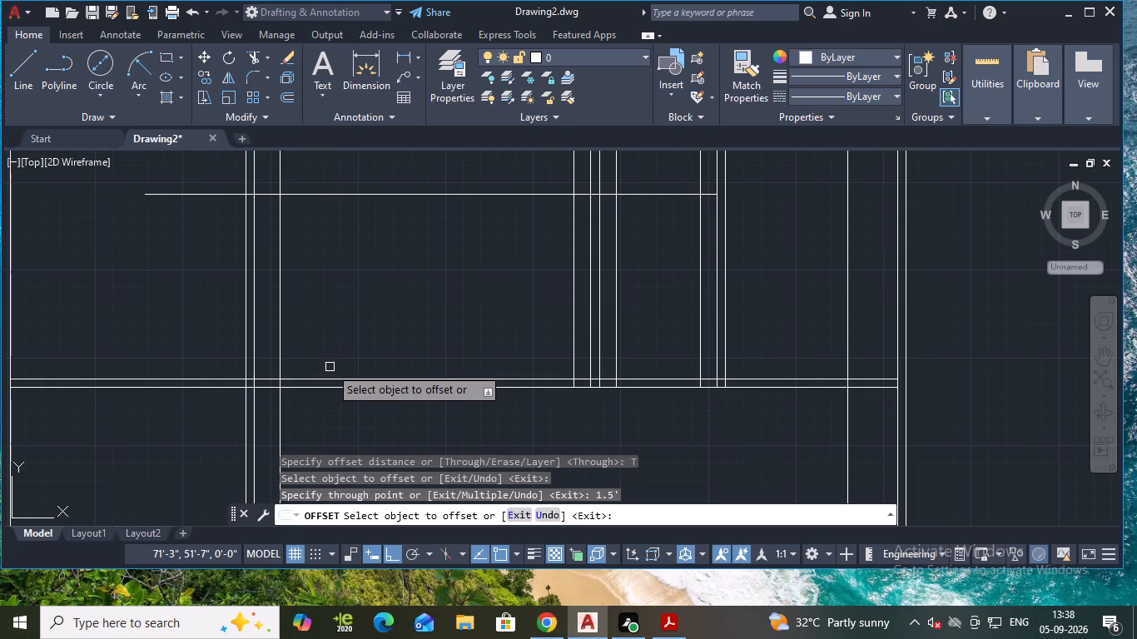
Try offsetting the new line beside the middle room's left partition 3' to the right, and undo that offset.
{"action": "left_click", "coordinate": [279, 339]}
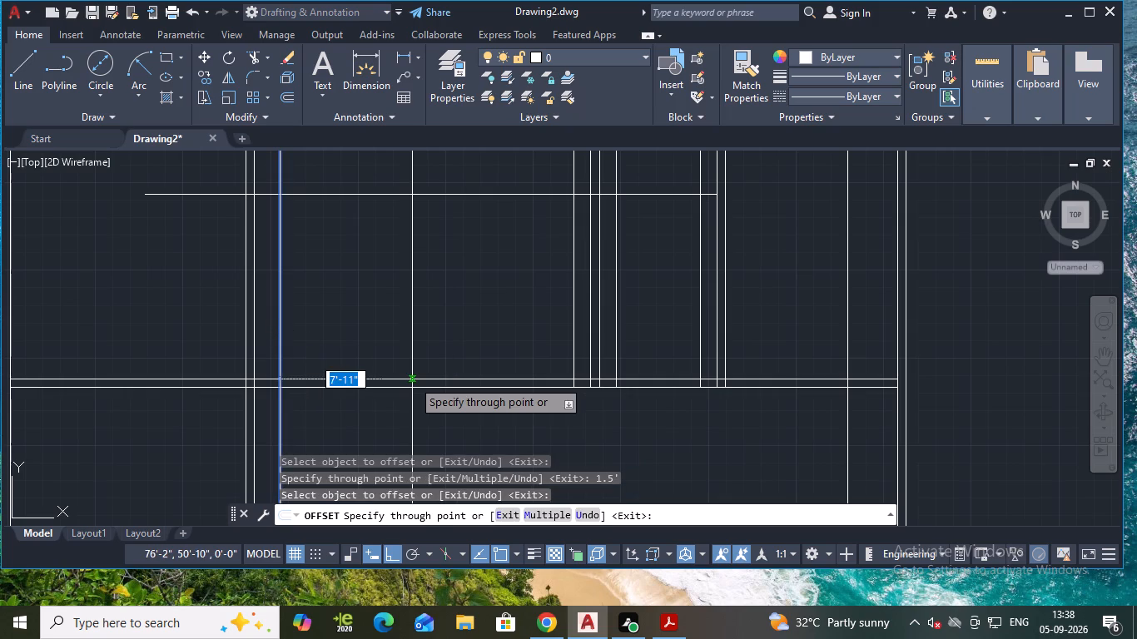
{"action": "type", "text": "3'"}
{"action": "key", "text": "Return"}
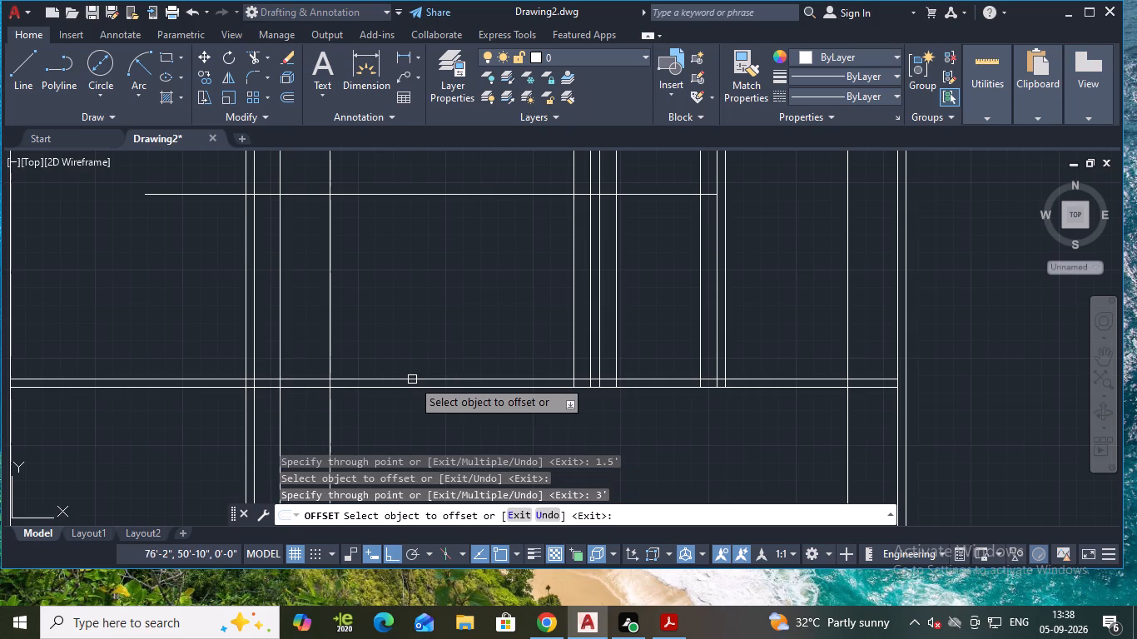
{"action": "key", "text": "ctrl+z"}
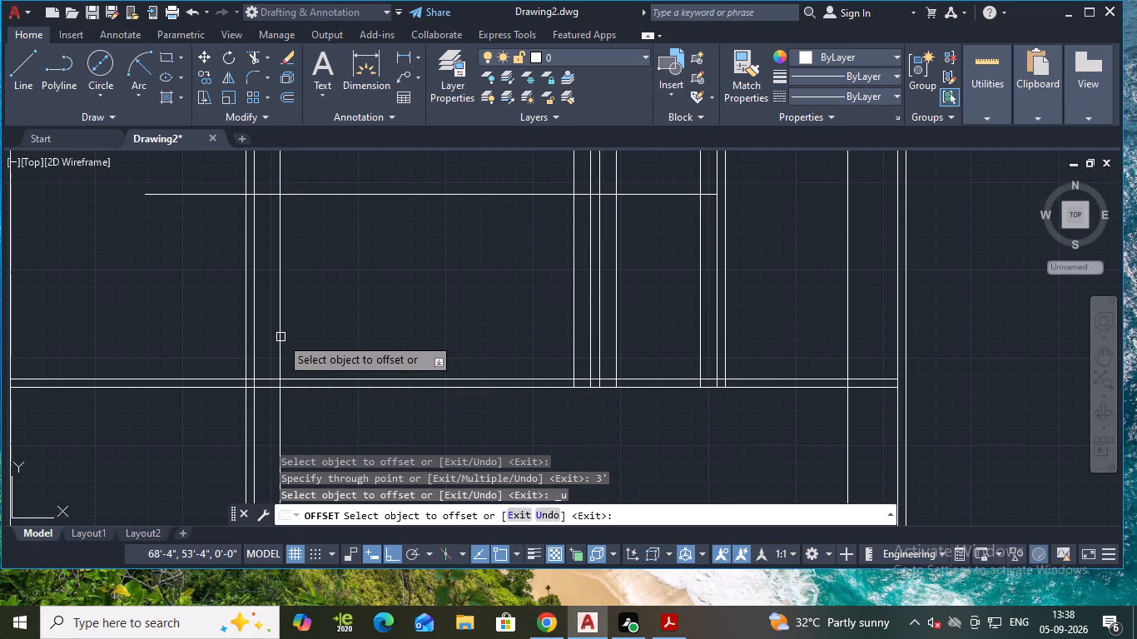
Offset the line 1.5' from the middle room's left partition 4' to the right.
{"action": "left_click", "coordinate": [281, 334]}
{"action": "key", "text": "4"}
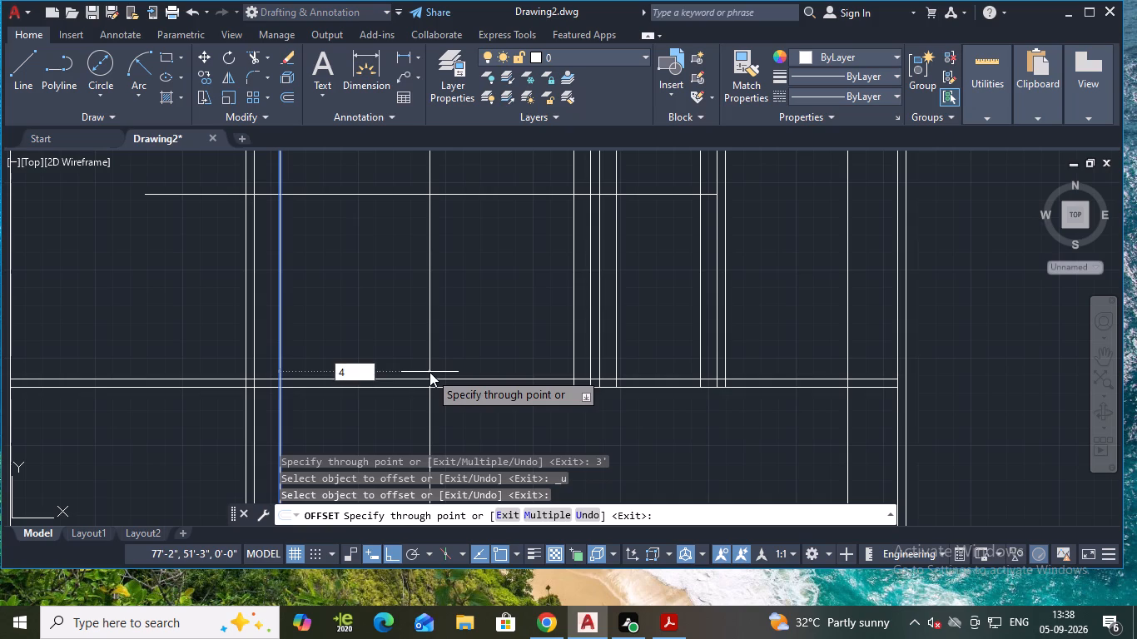
{"action": "key", "text": "apostrophe"}
{"action": "key", "text": "Return"}
Offset the newest vertical line in the middle room 1' to the right.
{"action": "scroll", "coordinate": [430, 372], "scroll_direction": "down", "scroll_amount": 1}
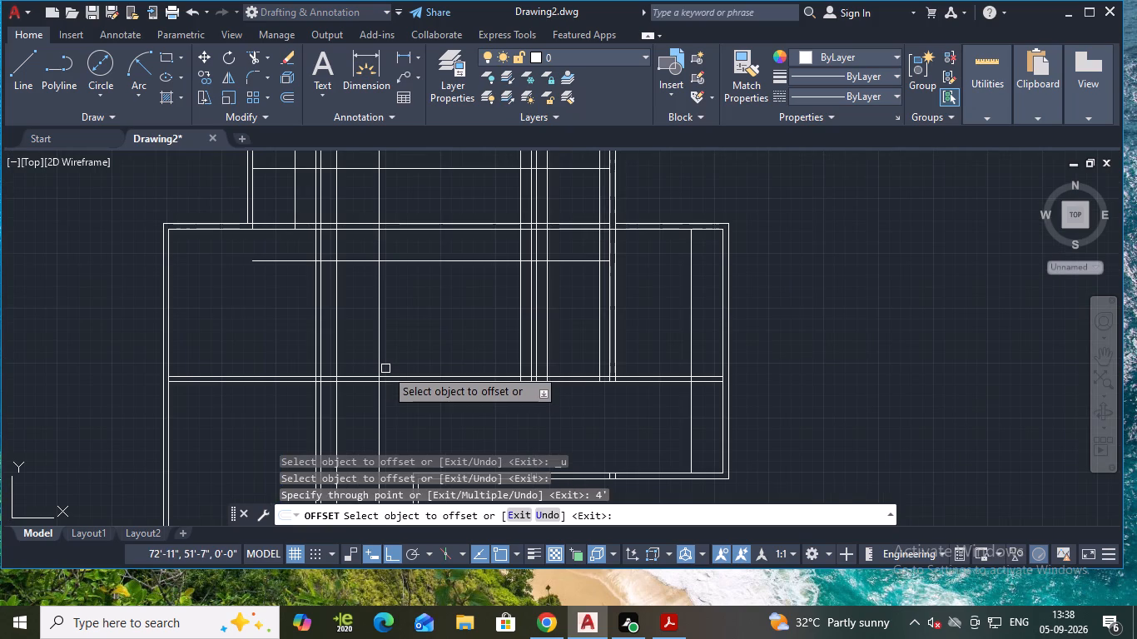
{"action": "left_click", "coordinate": [377, 350]}
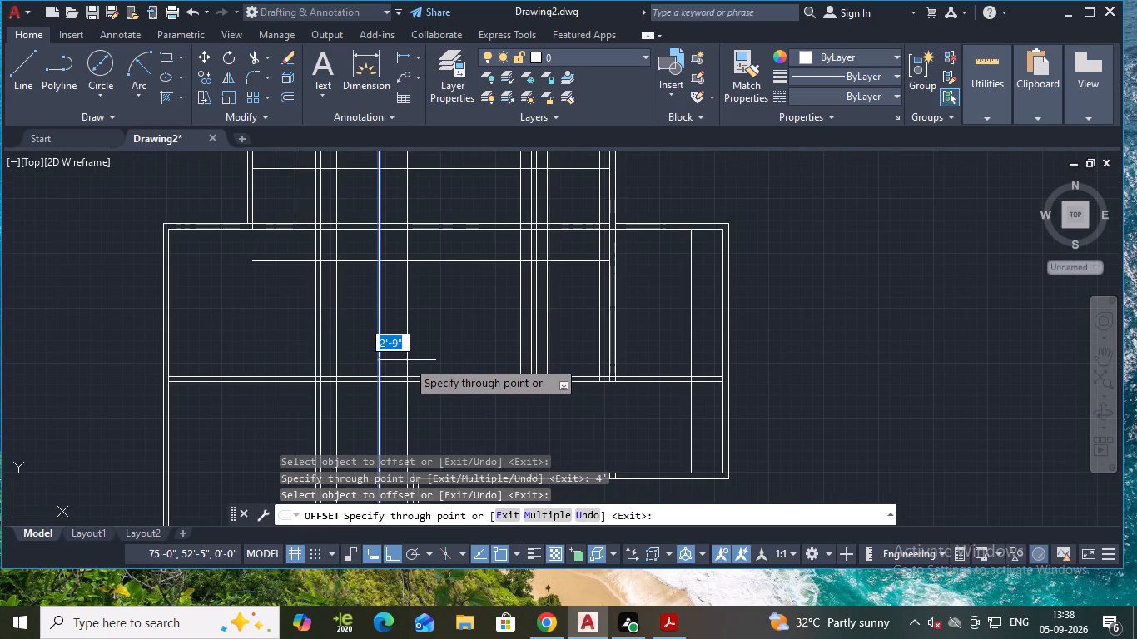
{"action": "key", "text": "1"}
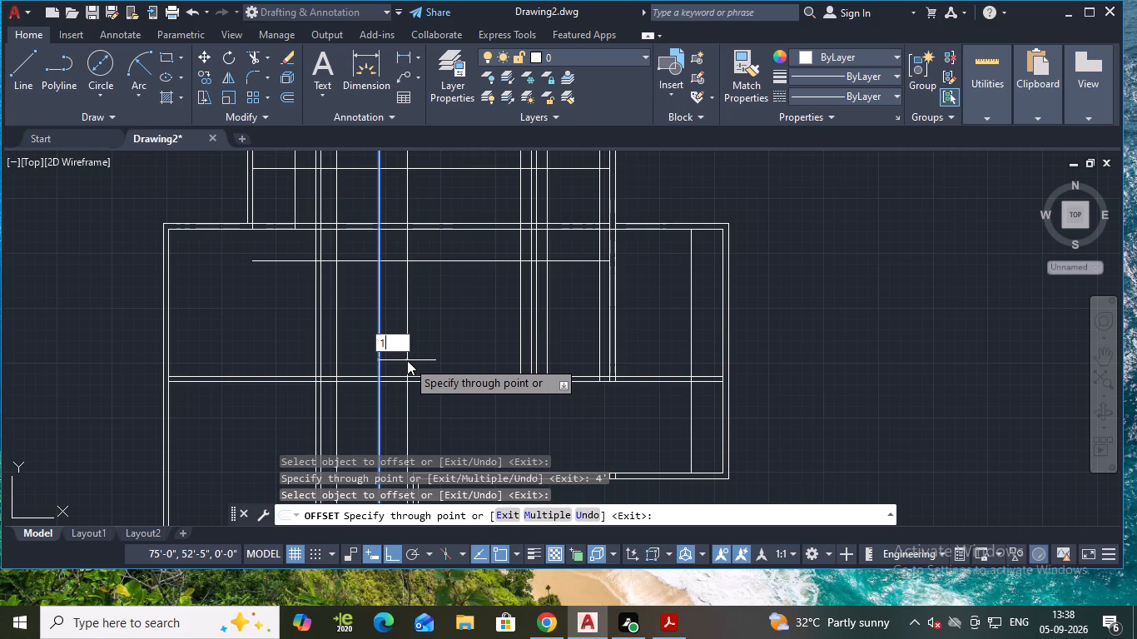
{"action": "key", "text": "apostrophe"}
{"action": "key", "text": "Return"}
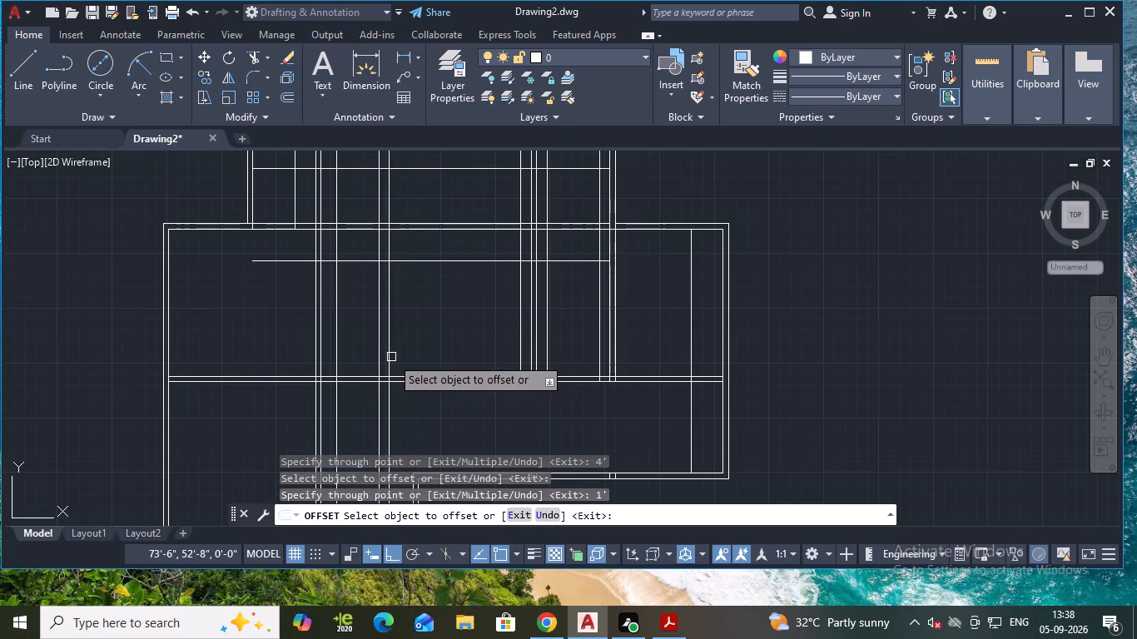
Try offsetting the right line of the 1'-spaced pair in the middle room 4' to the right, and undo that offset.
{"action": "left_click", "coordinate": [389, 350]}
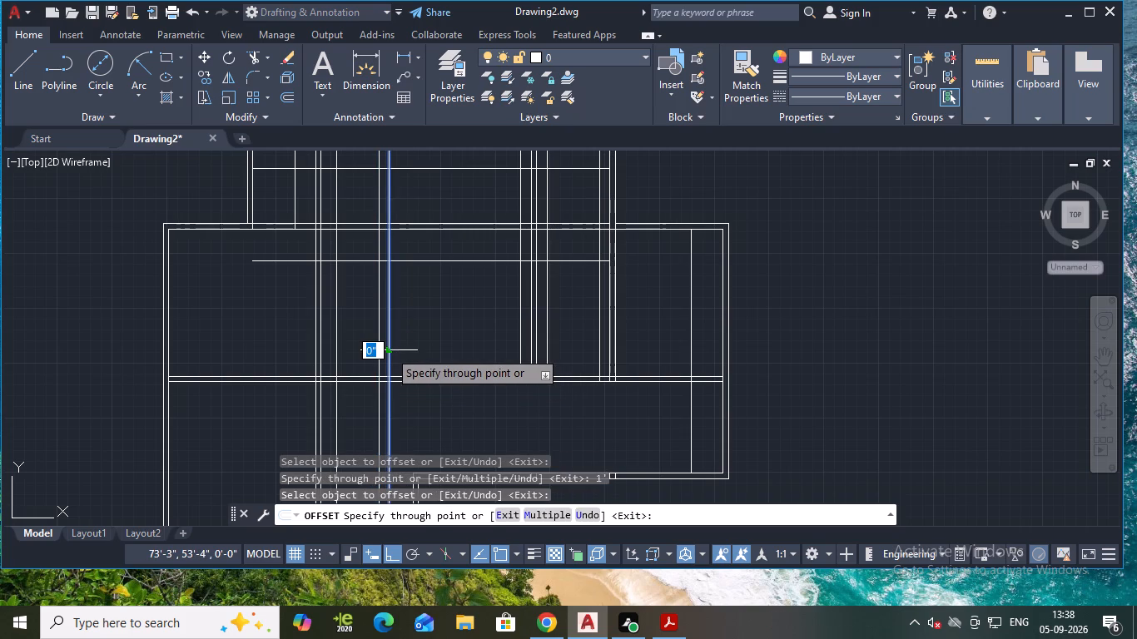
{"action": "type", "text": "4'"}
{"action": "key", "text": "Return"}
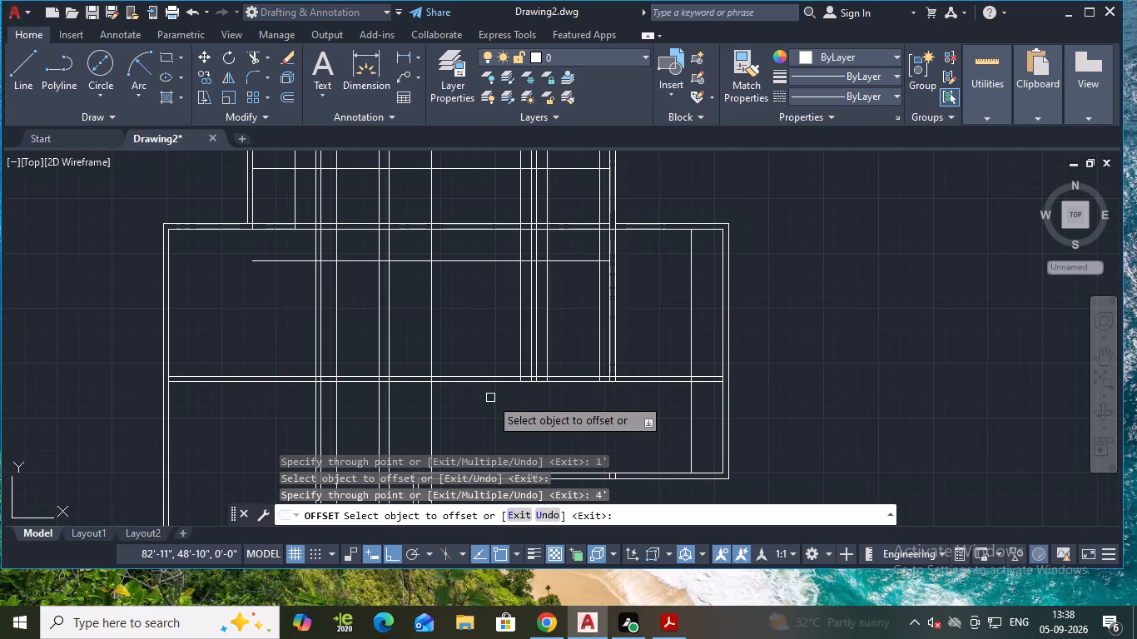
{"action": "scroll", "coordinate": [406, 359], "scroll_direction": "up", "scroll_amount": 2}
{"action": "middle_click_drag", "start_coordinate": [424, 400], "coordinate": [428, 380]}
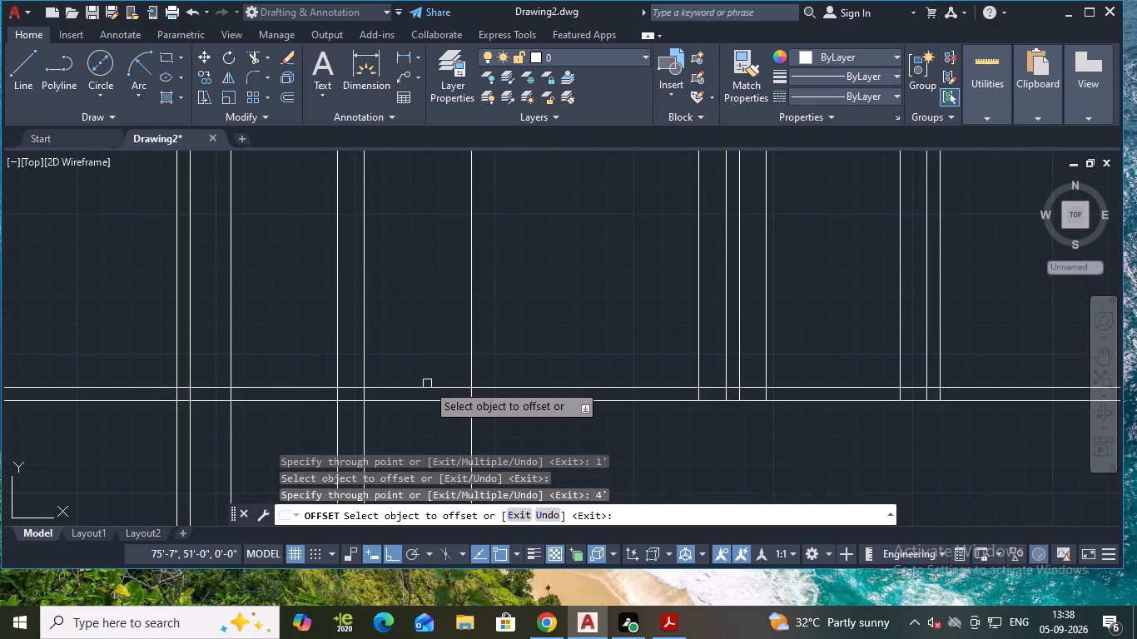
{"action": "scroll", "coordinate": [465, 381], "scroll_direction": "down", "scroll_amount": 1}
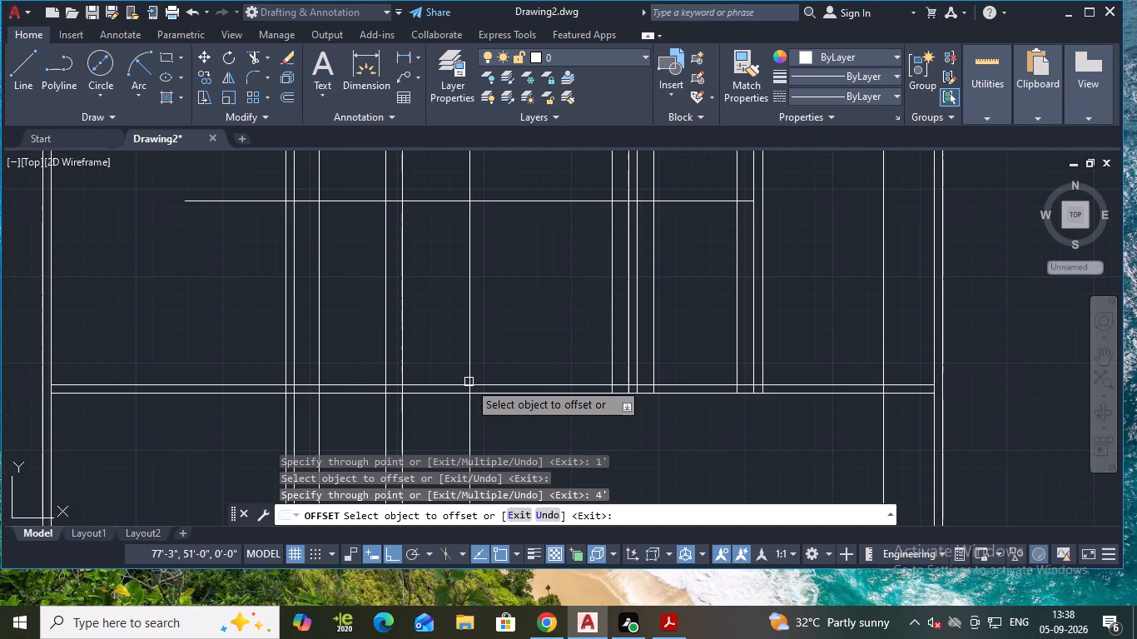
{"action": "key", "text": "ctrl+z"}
Offset the right line of the 1'-spaced pair in the middle room 5' to the right.
{"action": "left_click", "coordinate": [400, 350]}
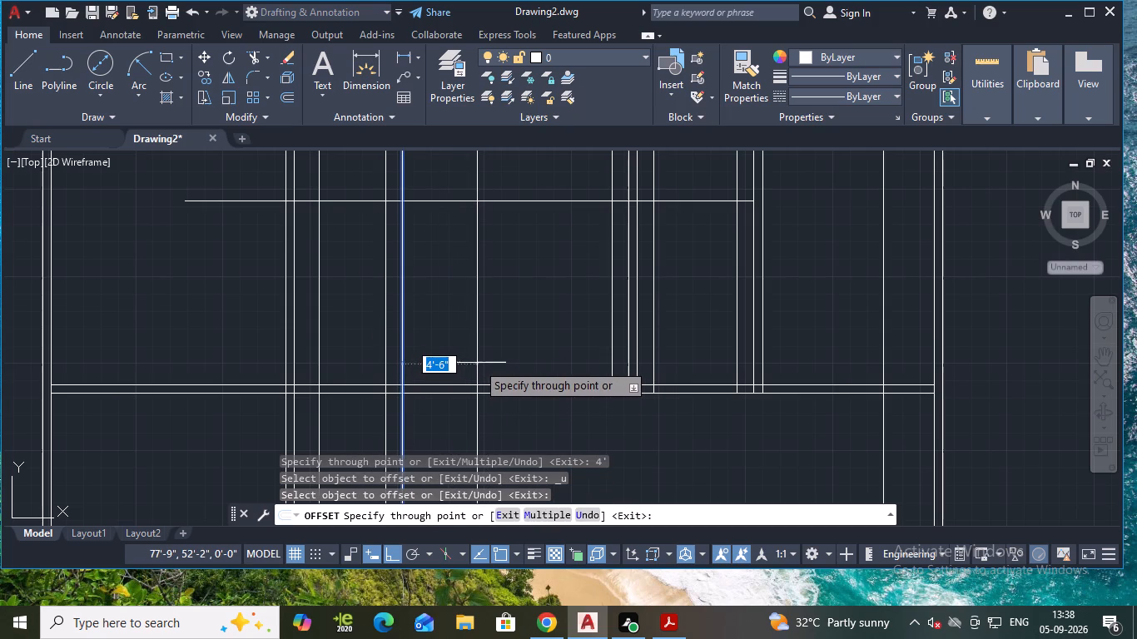
{"action": "key", "text": "5"}
{"action": "key", "text": "apostrophe"}
{"action": "key", "text": "Return"}
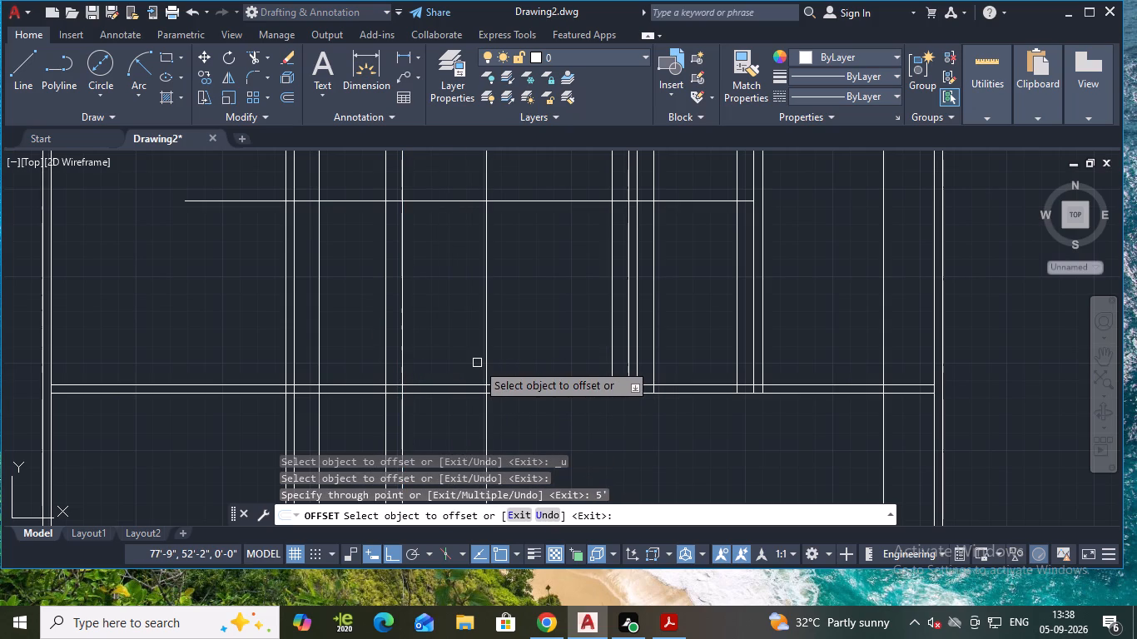
Offset the newest vertical line in the middle room 2' to the right.
{"action": "left_click", "coordinate": [484, 335]}
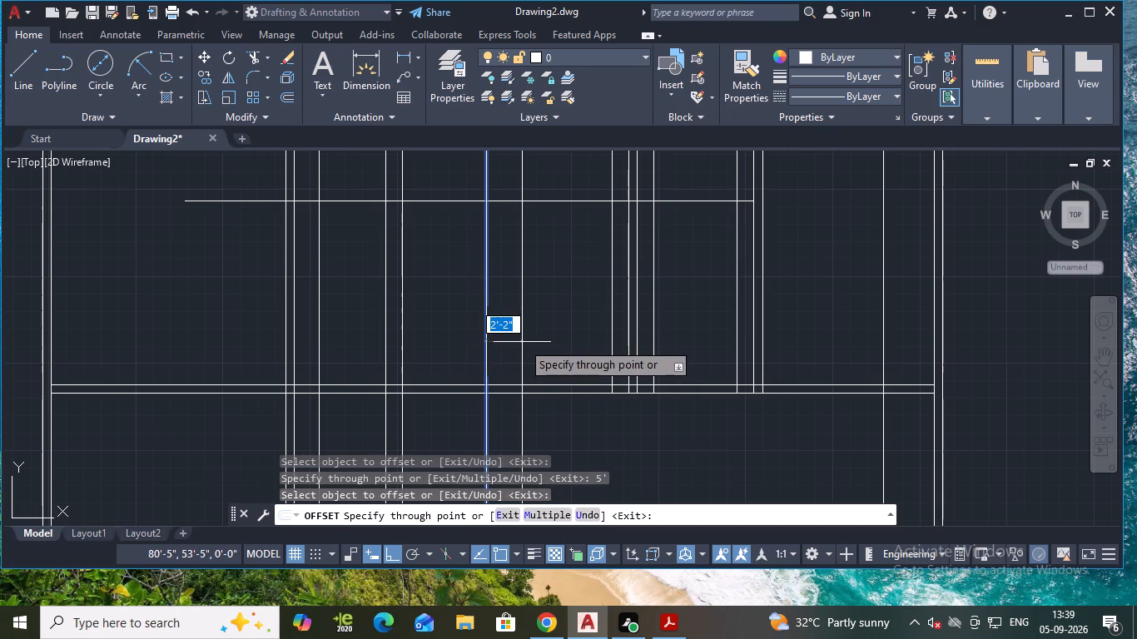
{"action": "type", "text": "2'"}
{"action": "key", "text": "Return"}
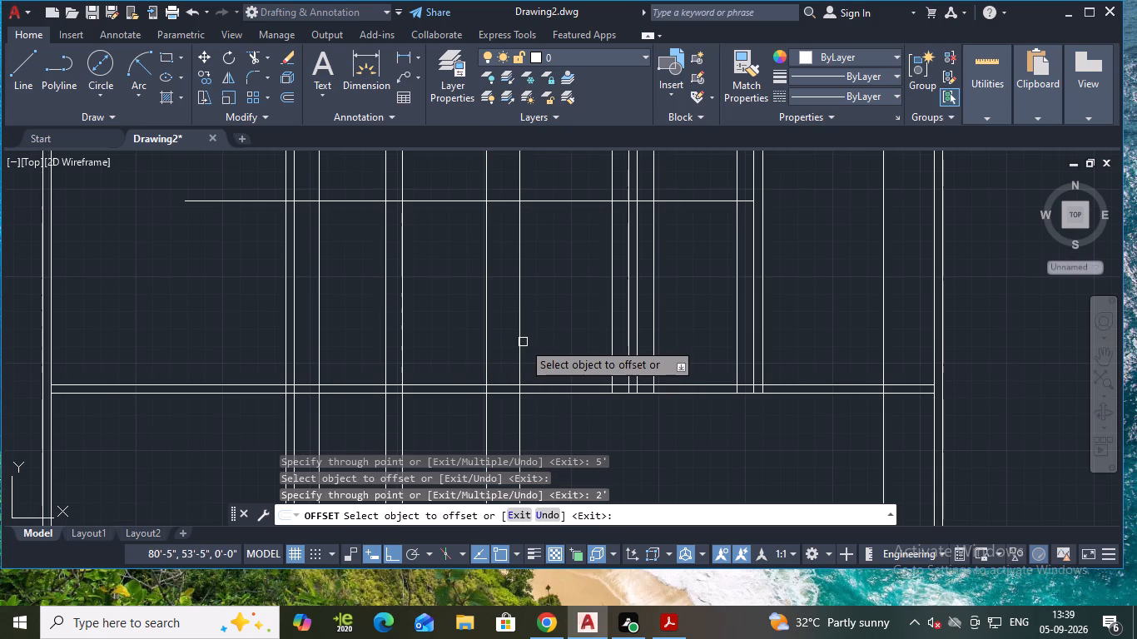
Offset the upper line of the long horizontal partition below the middle room 3' upward.
{"action": "scroll", "coordinate": [559, 395], "scroll_direction": "down", "scroll_amount": 1}
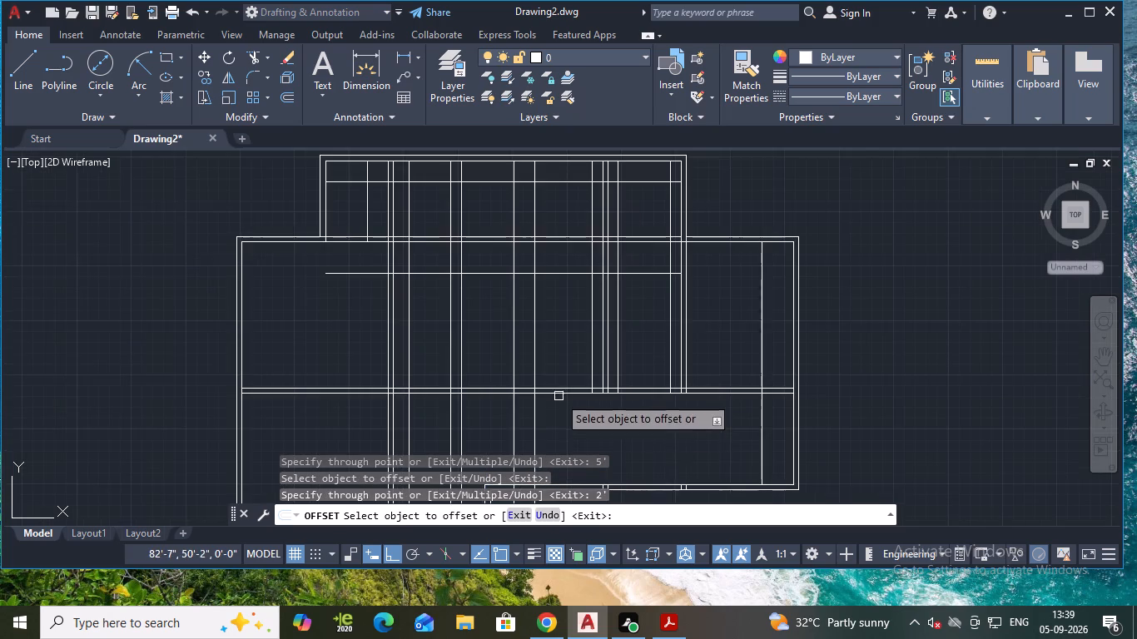
{"action": "middle_click_drag", "start_coordinate": [561, 422], "coordinate": [603, 372]}
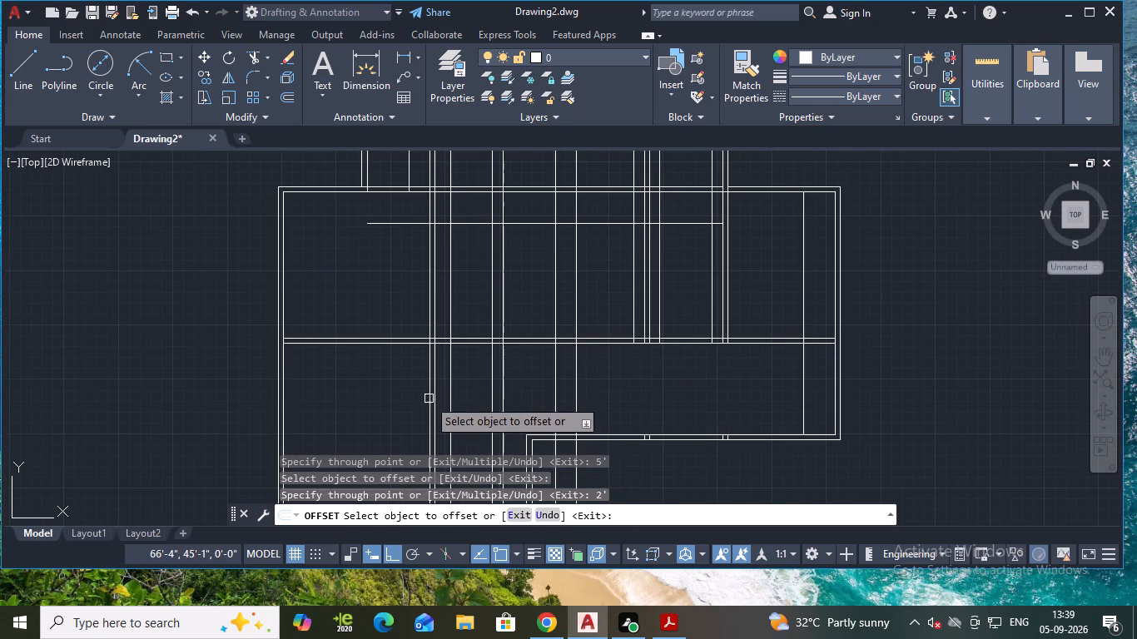
{"action": "middle_click_drag", "start_coordinate": [420, 321], "coordinate": [426, 394]}
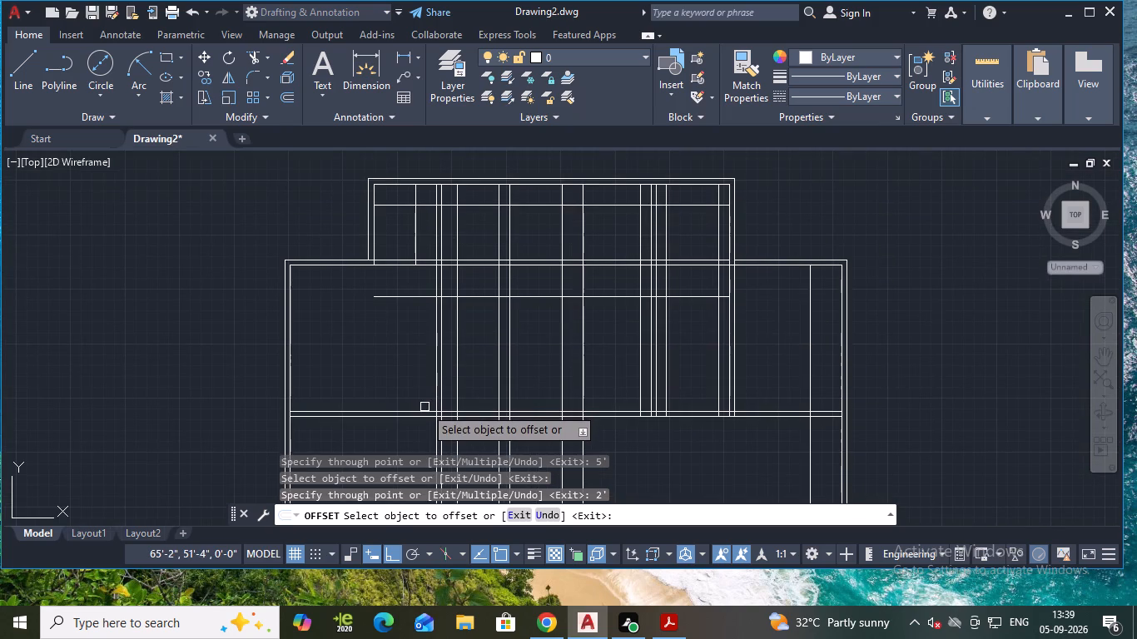
{"action": "middle_click_drag", "start_coordinate": [432, 329], "coordinate": [439, 343]}
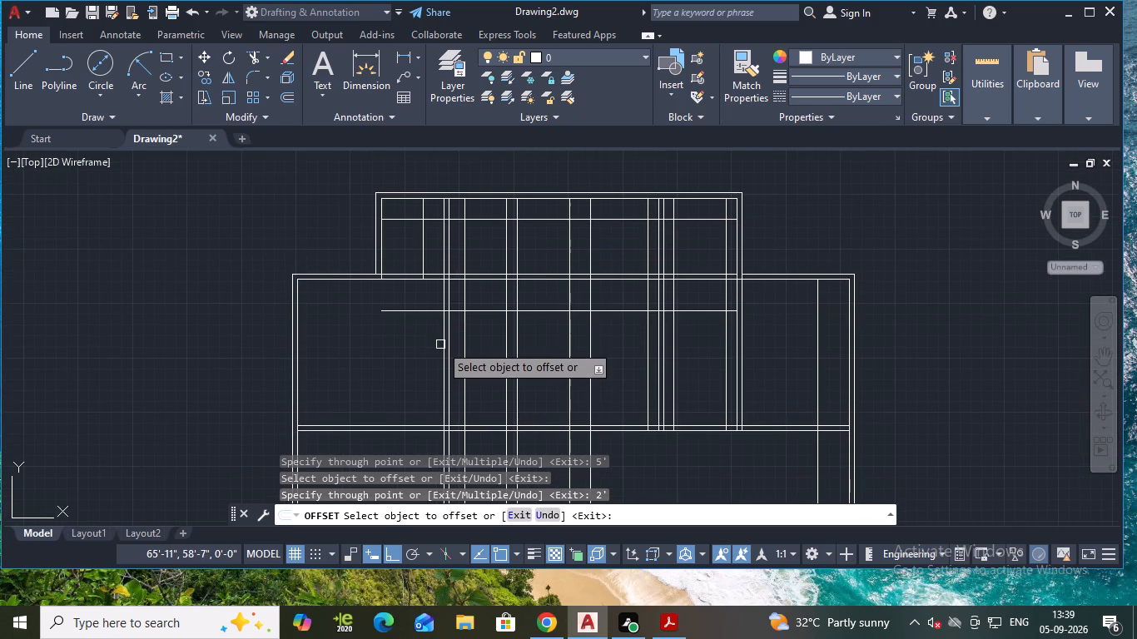
{"action": "scroll", "coordinate": [450, 438], "scroll_direction": "up", "scroll_amount": 2}
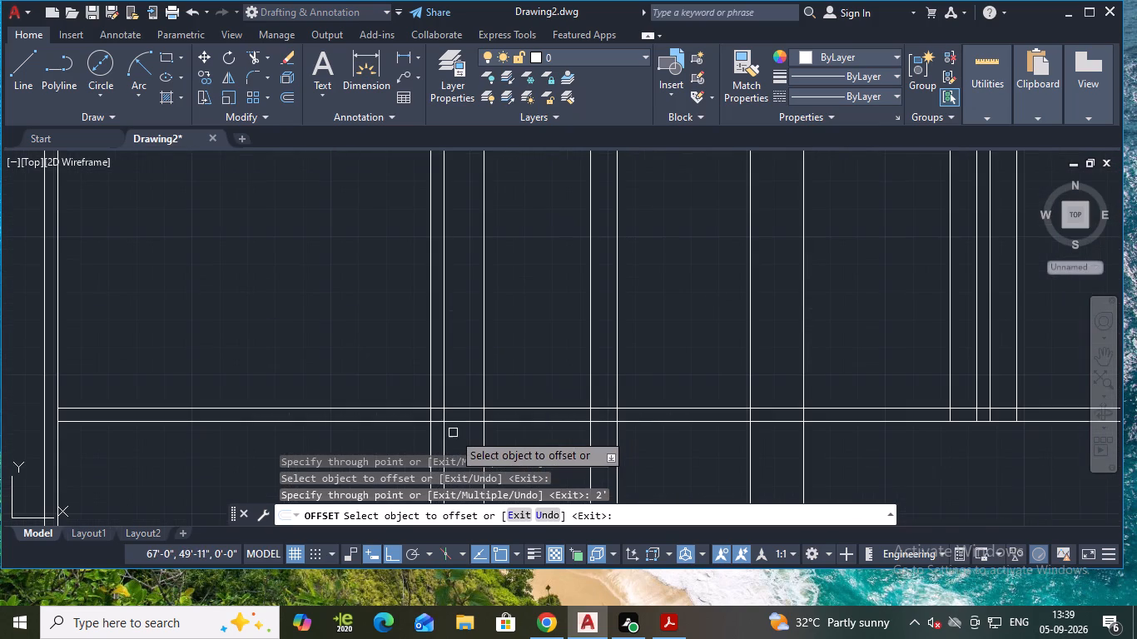
{"action": "left_click", "coordinate": [456, 407]}
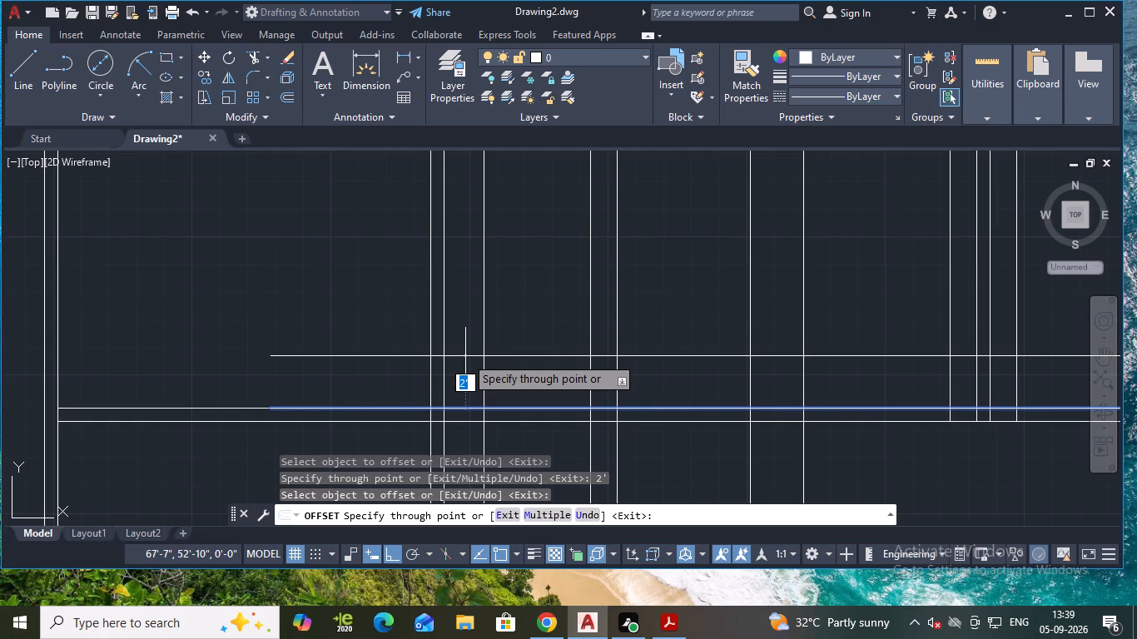
{"action": "type", "text": "3'"}
{"action": "key", "text": "Return"}
Offset the lower line of the same long horizontal partition 3' downward.
{"action": "scroll", "coordinate": [465, 353], "scroll_direction": "down", "scroll_amount": 2}
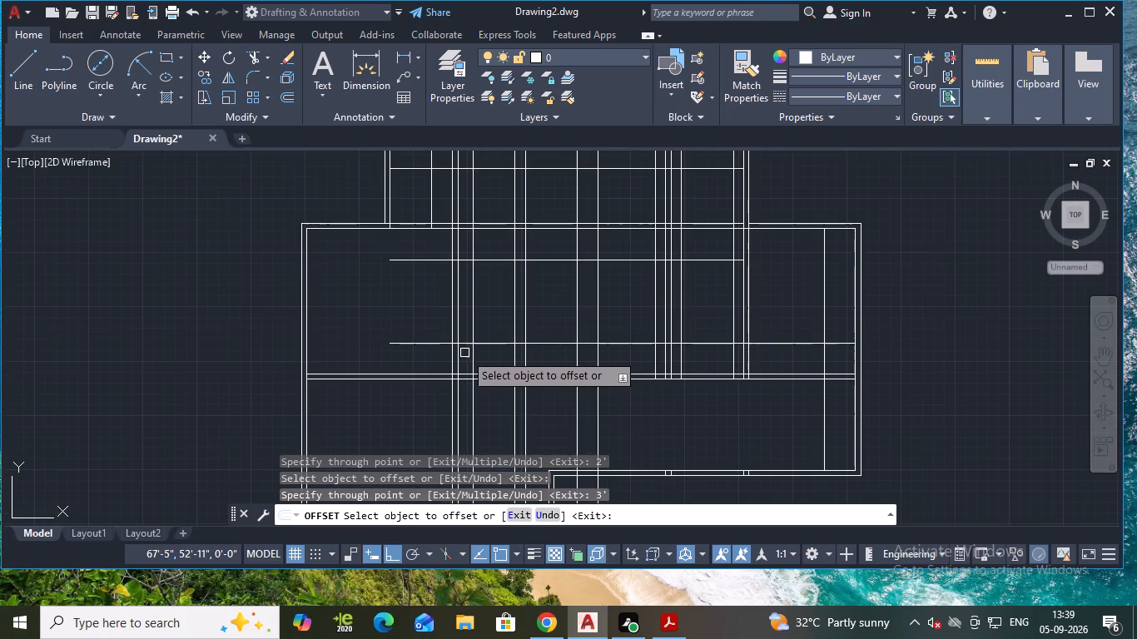
{"action": "middle_click_drag", "start_coordinate": [464, 463], "coordinate": [514, 305]}
{"action": "middle_click_drag", "start_coordinate": [506, 394], "coordinate": [544, 161]}
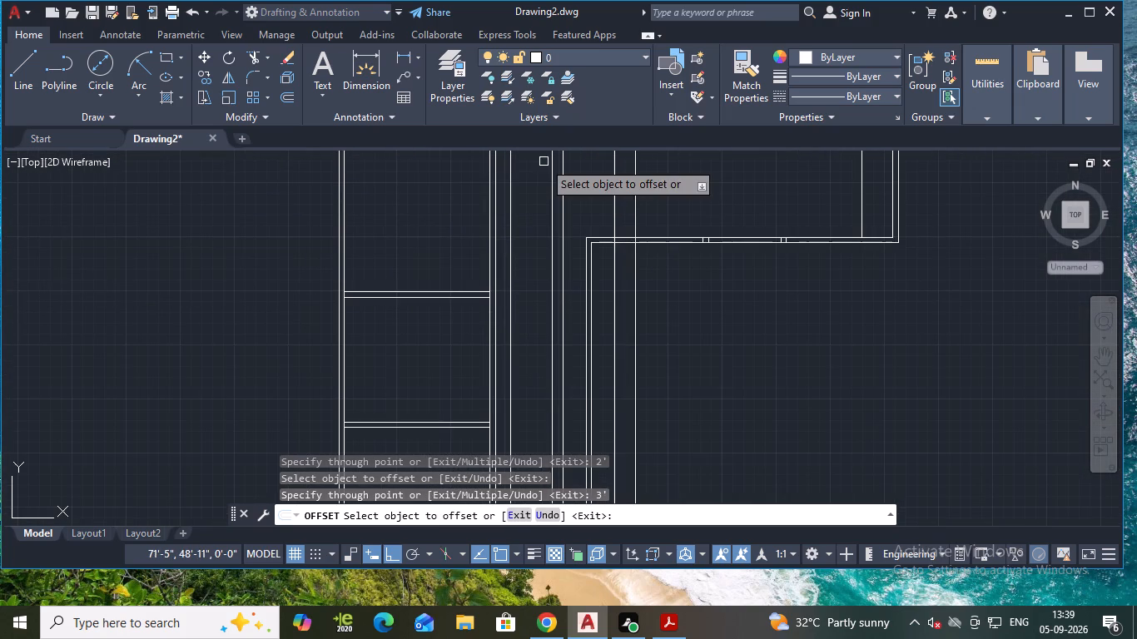
{"action": "middle_click_drag", "start_coordinate": [528, 191], "coordinate": [517, 298]}
{"action": "scroll", "coordinate": [485, 268], "scroll_direction": "up", "scroll_amount": 1}
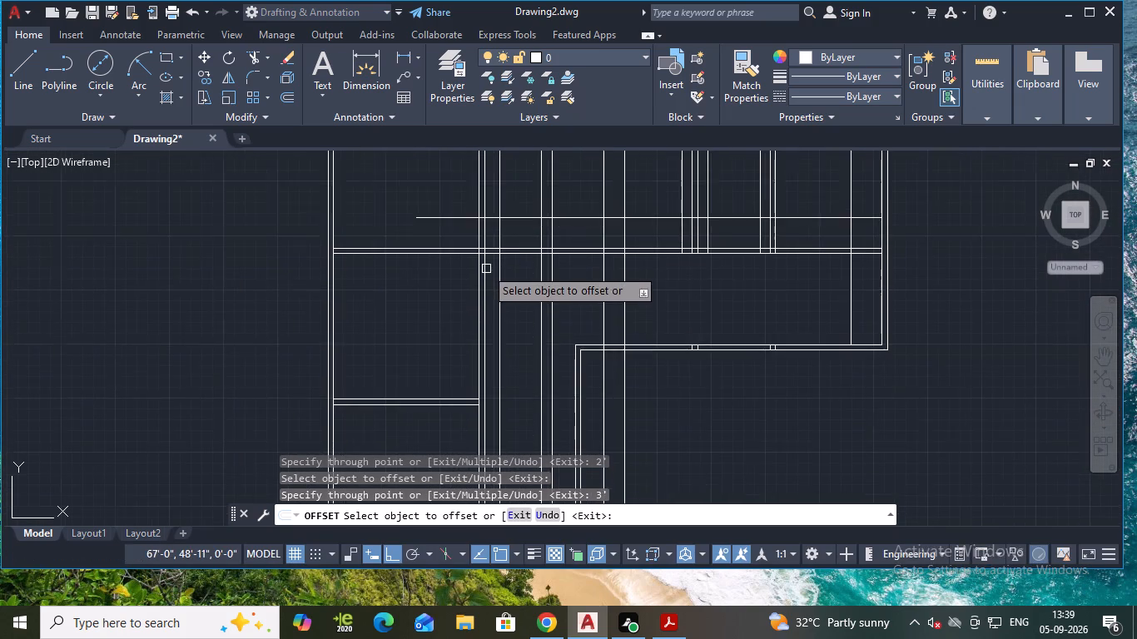
{"action": "left_click", "coordinate": [494, 244]}
{"action": "type", "text": "3'"}
{"action": "key", "text": "Return"}
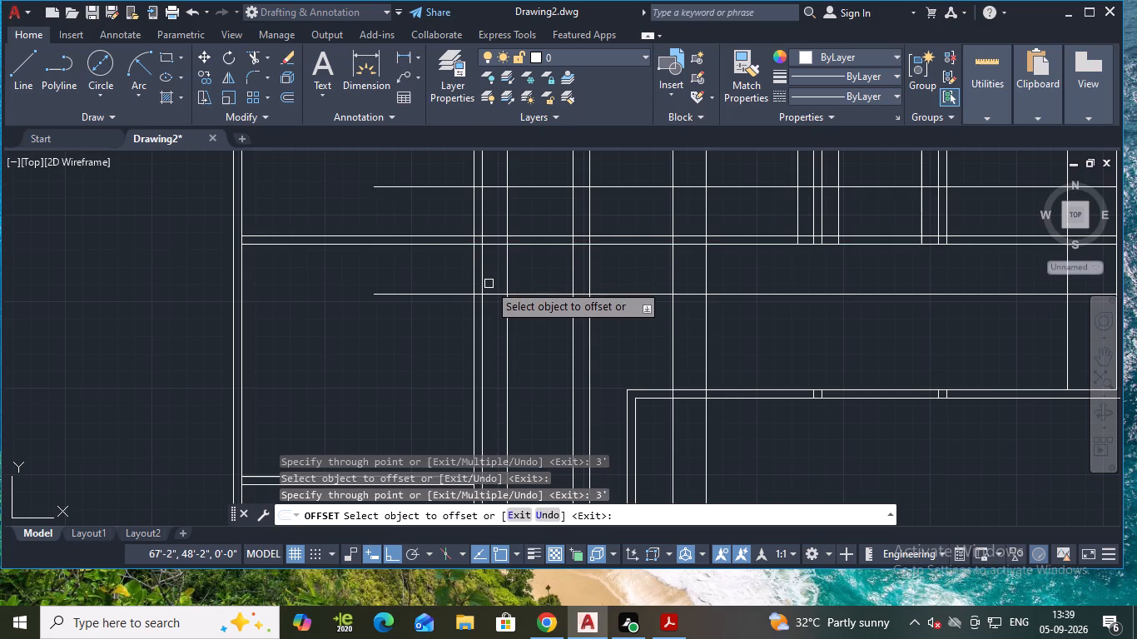
Offset the inner line of the lower wing's bottom outer wall 5" upward.
{"action": "middle_click_drag", "start_coordinate": [482, 318], "coordinate": [506, 206]}
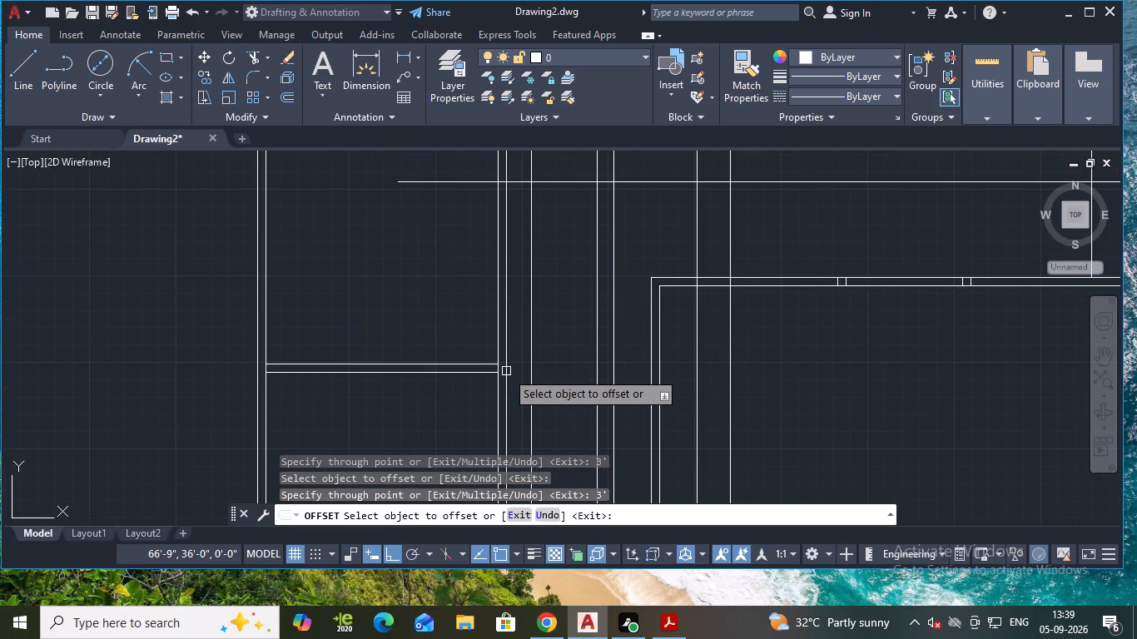
{"action": "middle_click_drag", "start_coordinate": [509, 372], "coordinate": [497, 279]}
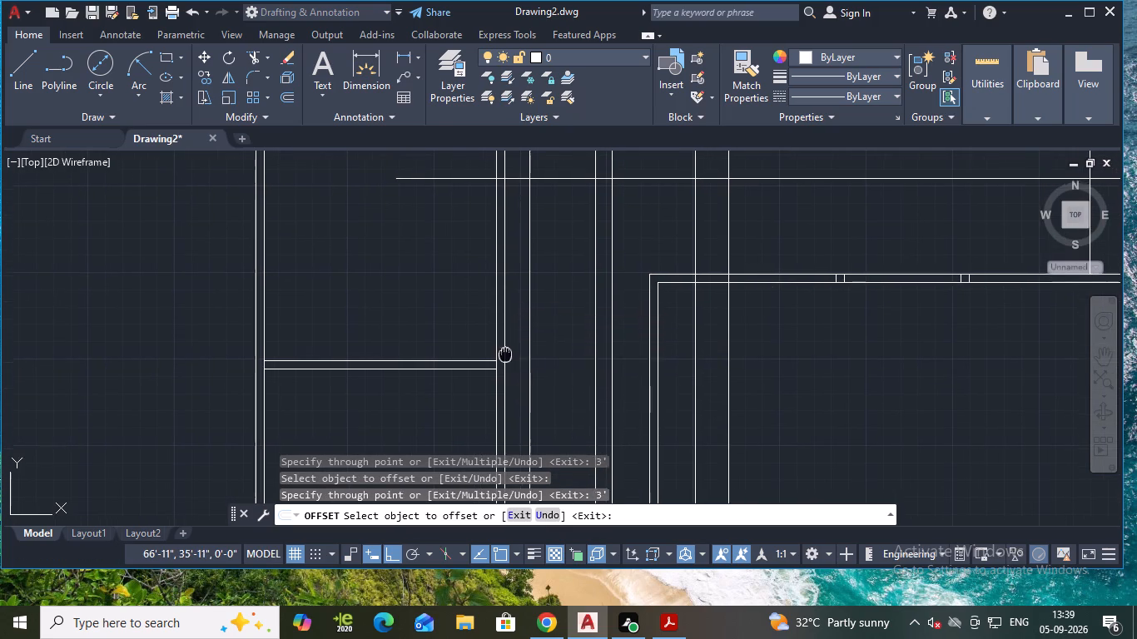
{"action": "middle_click_drag", "start_coordinate": [497, 279], "coordinate": [496, 231]}
{"action": "scroll", "coordinate": [484, 285], "scroll_direction": "down", "scroll_amount": 2}
{"action": "scroll", "coordinate": [480, 221], "scroll_direction": "up", "scroll_amount": 1}
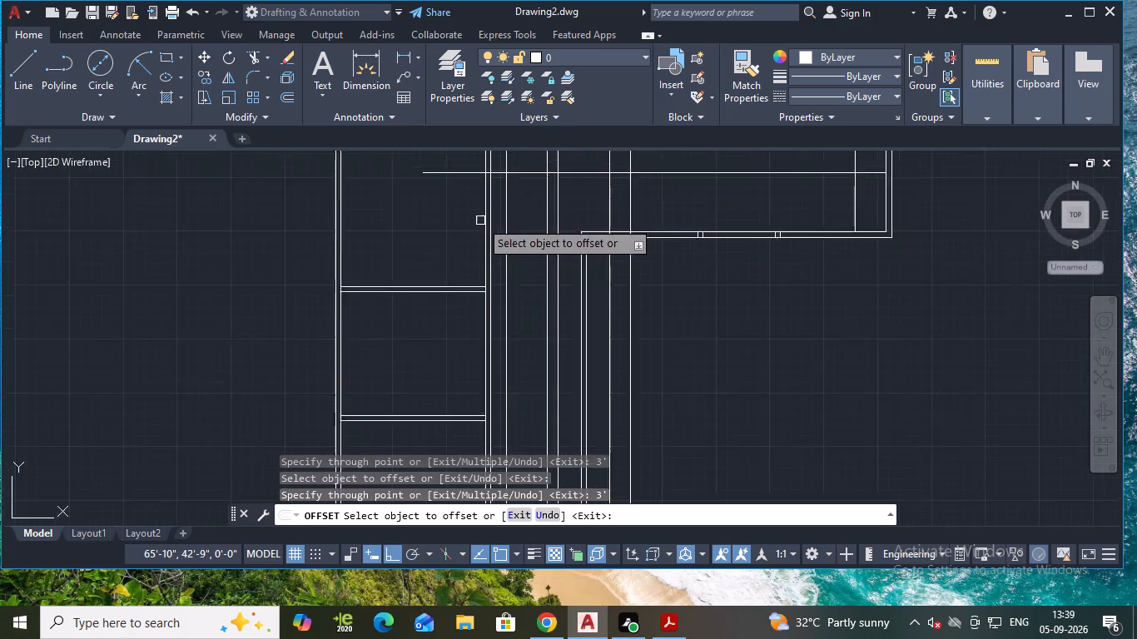
{"action": "scroll", "coordinate": [480, 220], "scroll_direction": "up", "scroll_amount": 1}
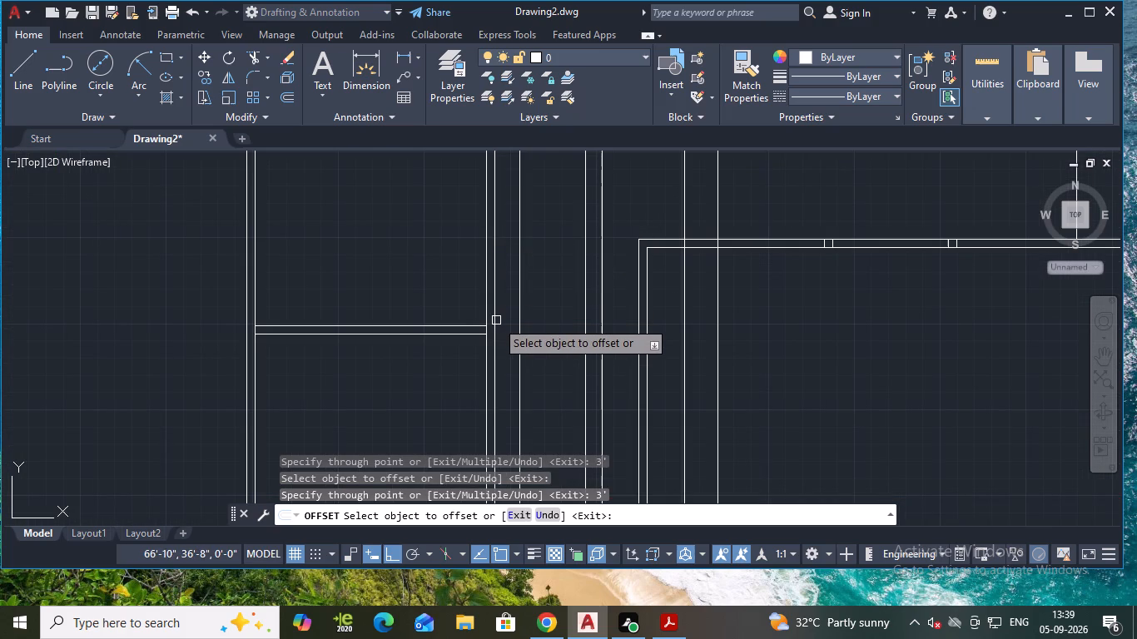
{"action": "scroll", "coordinate": [496, 319], "scroll_direction": "down", "scroll_amount": 3}
{"action": "middle_click_drag", "start_coordinate": [508, 384], "coordinate": [509, 353]}
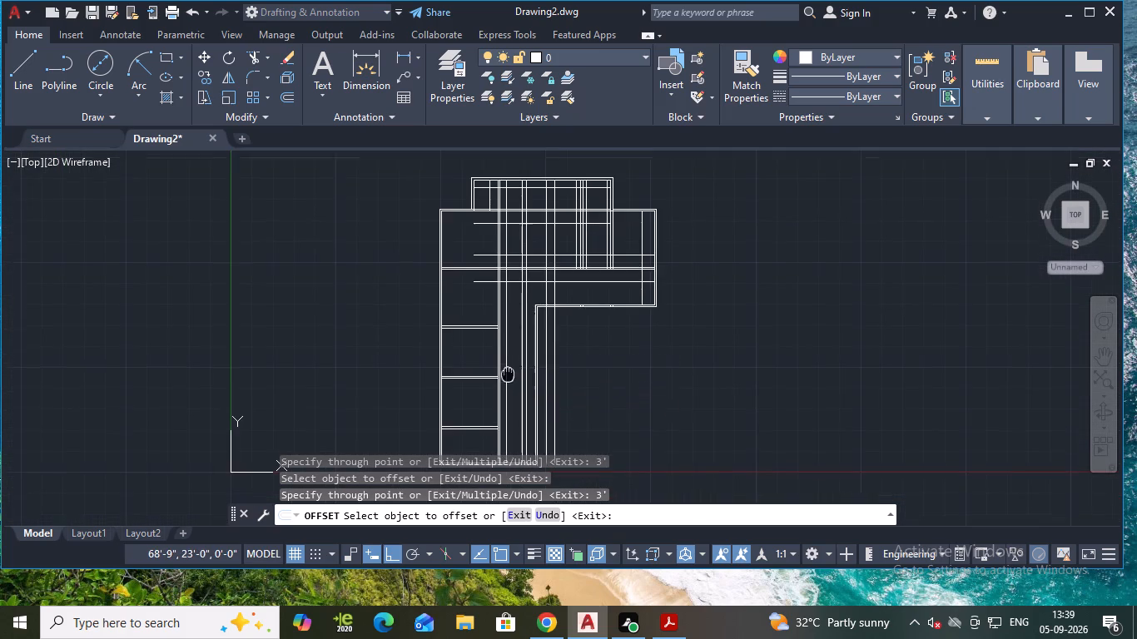
{"action": "middle_click_drag", "start_coordinate": [509, 353], "coordinate": [524, 232]}
{"action": "scroll", "coordinate": [507, 313], "scroll_direction": "up", "scroll_amount": 5}
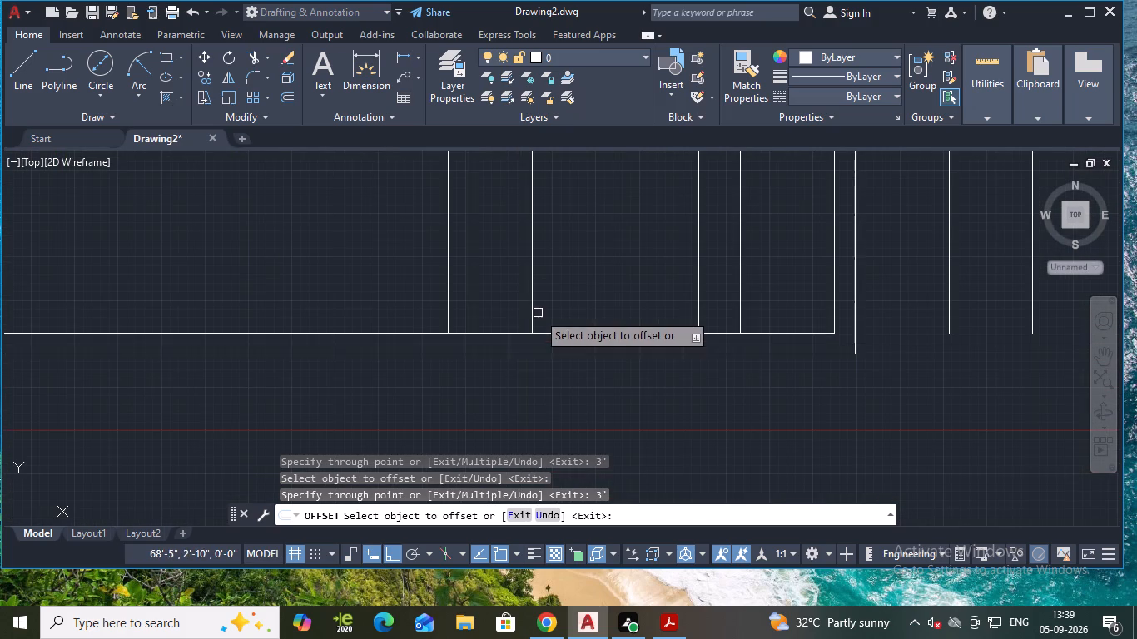
{"action": "left_click", "coordinate": [457, 330]}
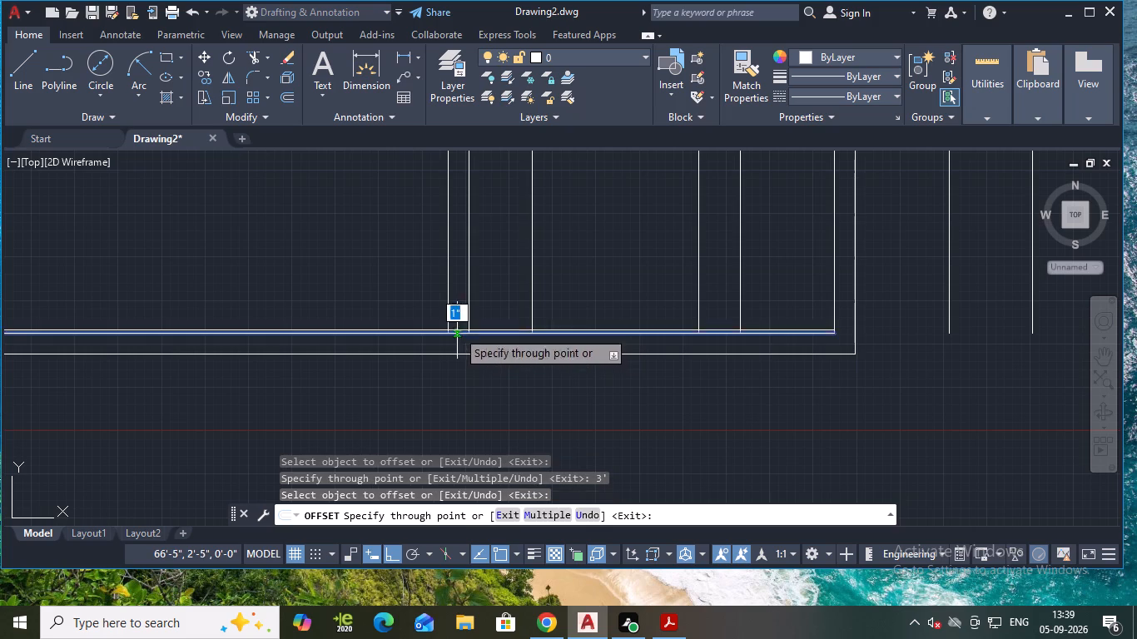
{"action": "key", "text": "2"}
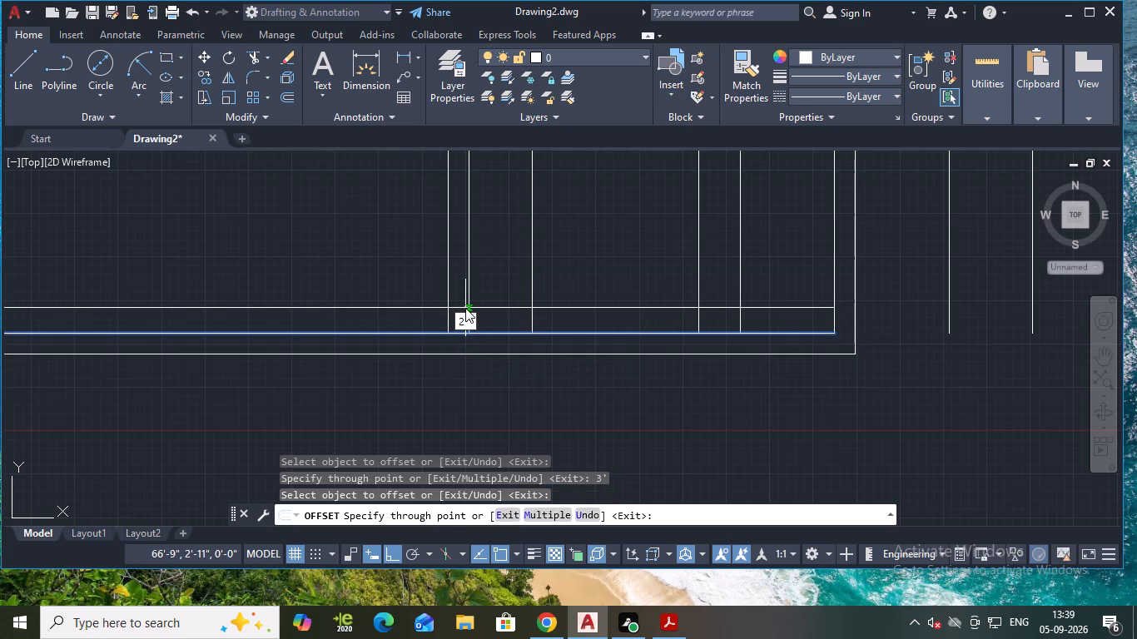
{"action": "key", "text": "BackSpace"}
{"action": "key", "text": "5"}
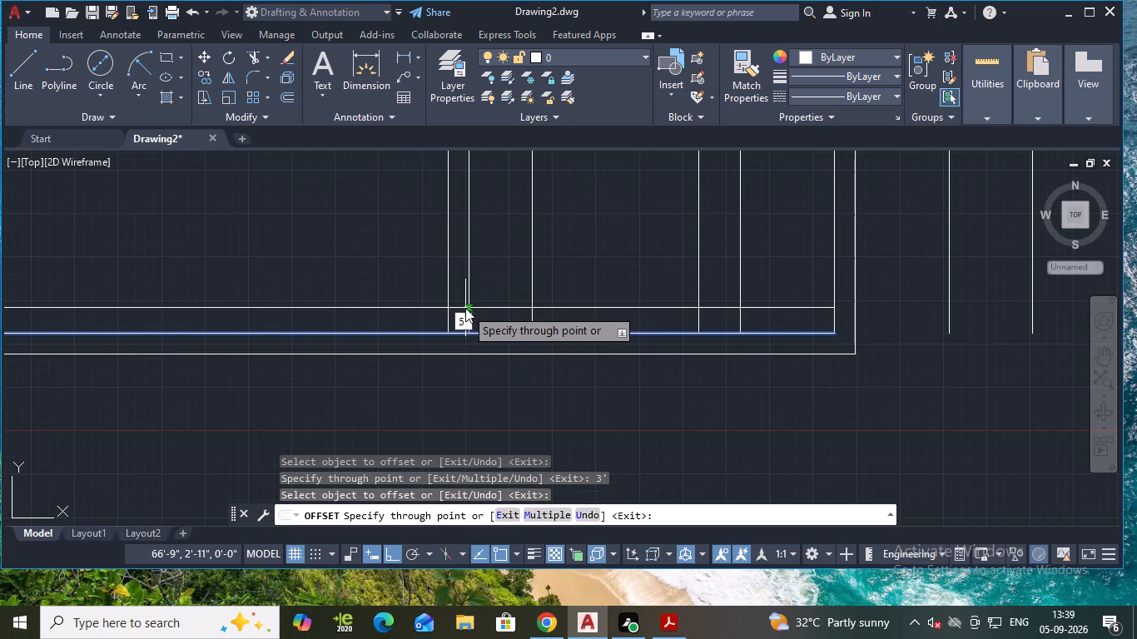
{"action": "key", "text": "shift+quotedbl"}
{"action": "key", "text": "Return"}
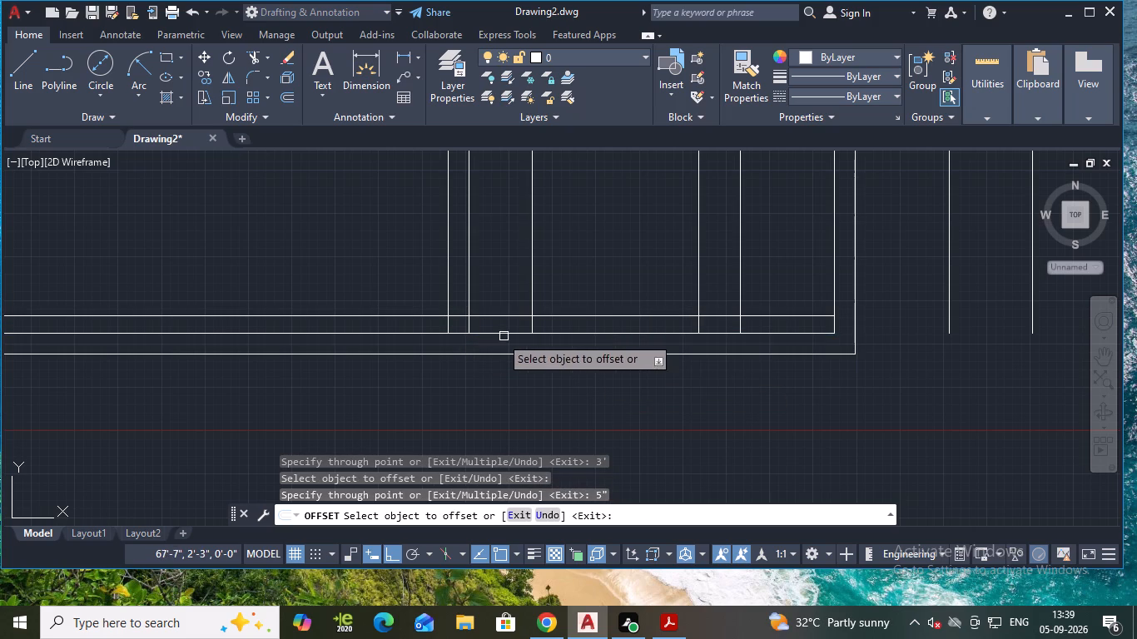
Offset the line 5" above the bottom outer wall 2' upward.
{"action": "left_click", "coordinate": [455, 317]}
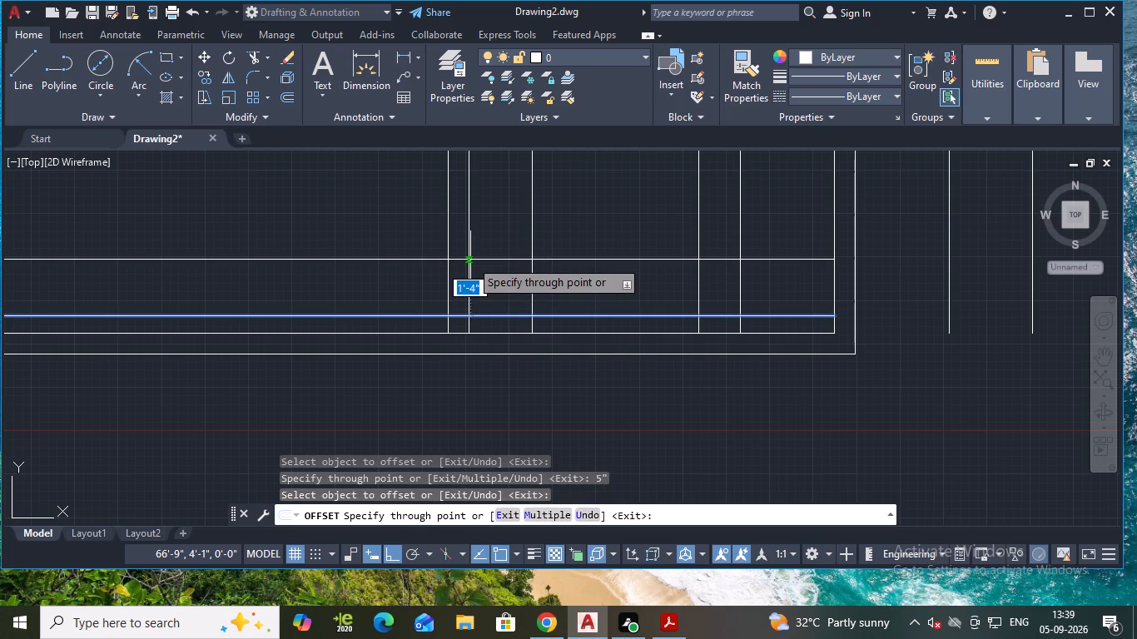
{"action": "type", "text": "2'"}
{"action": "key", "text": "Return"}
Draw a short line across the vertical partition, continuing the upper line of the lowest left room's top partition.
{"action": "scroll", "coordinate": [465, 260], "scroll_direction": "down", "scroll_amount": 2}
{"action": "middle_click_drag", "start_coordinate": [479, 232], "coordinate": [515, 337]}
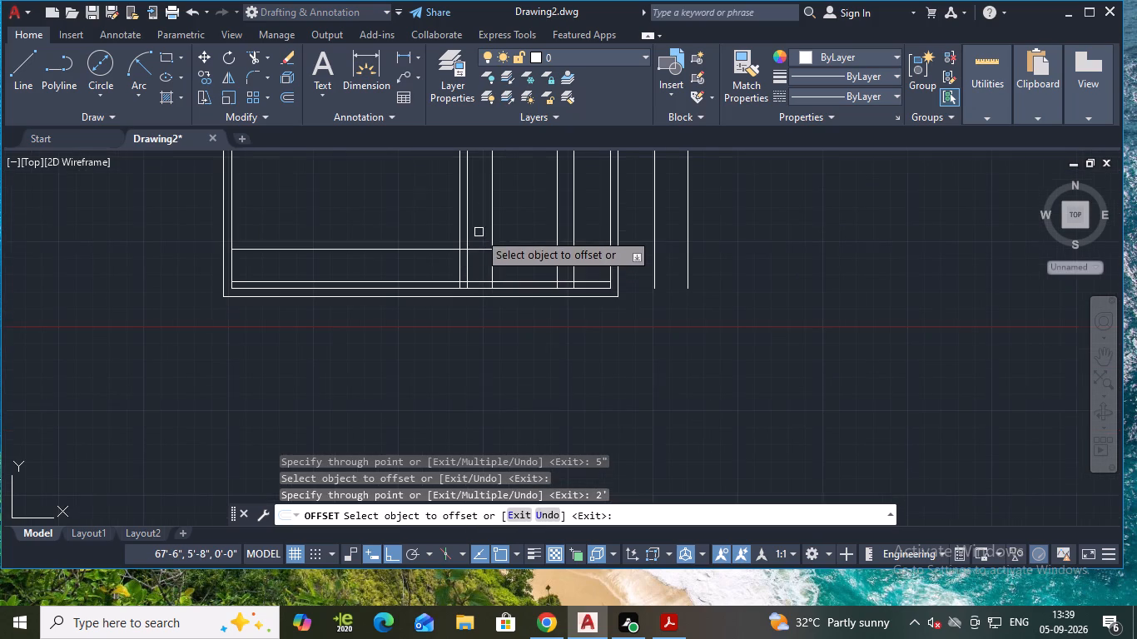
{"action": "middle_click_drag", "start_coordinate": [515, 337], "coordinate": [517, 344]}
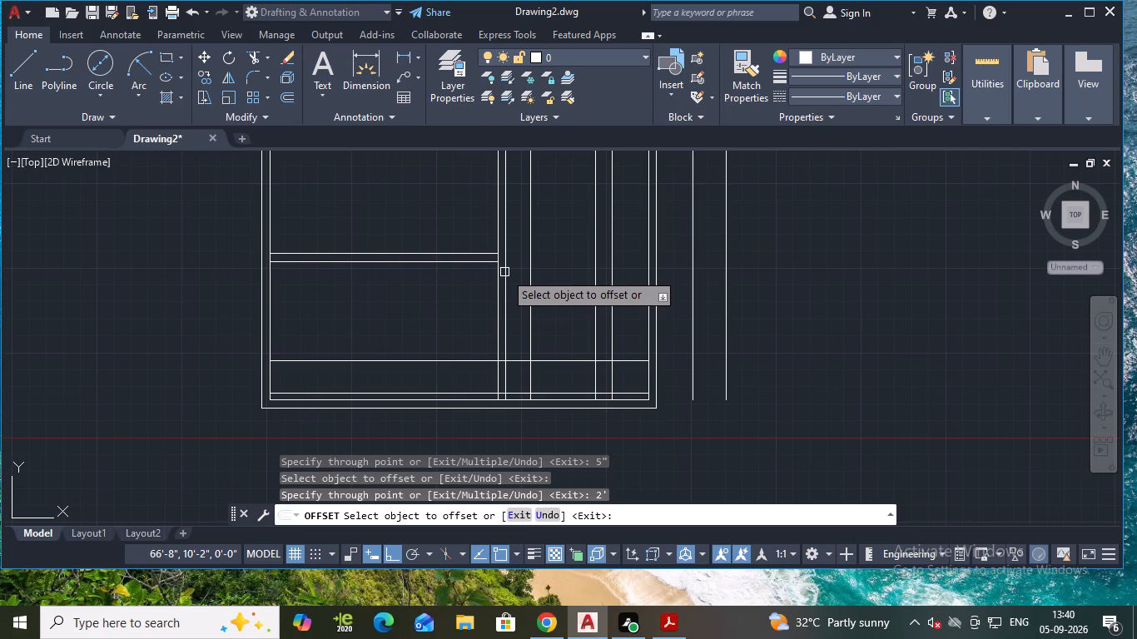
{"action": "scroll", "coordinate": [501, 245], "scroll_direction": "up", "scroll_amount": 1}
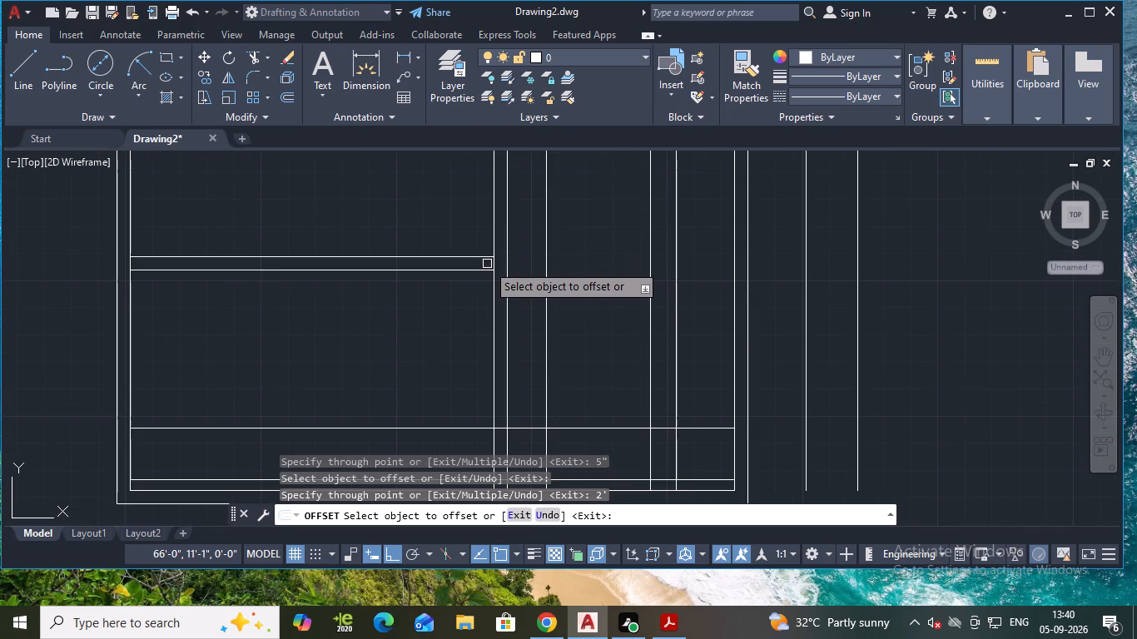
{"action": "key", "text": "Escape"}
{"action": "key", "text": "l"}
{"action": "key", "text": "Return"}
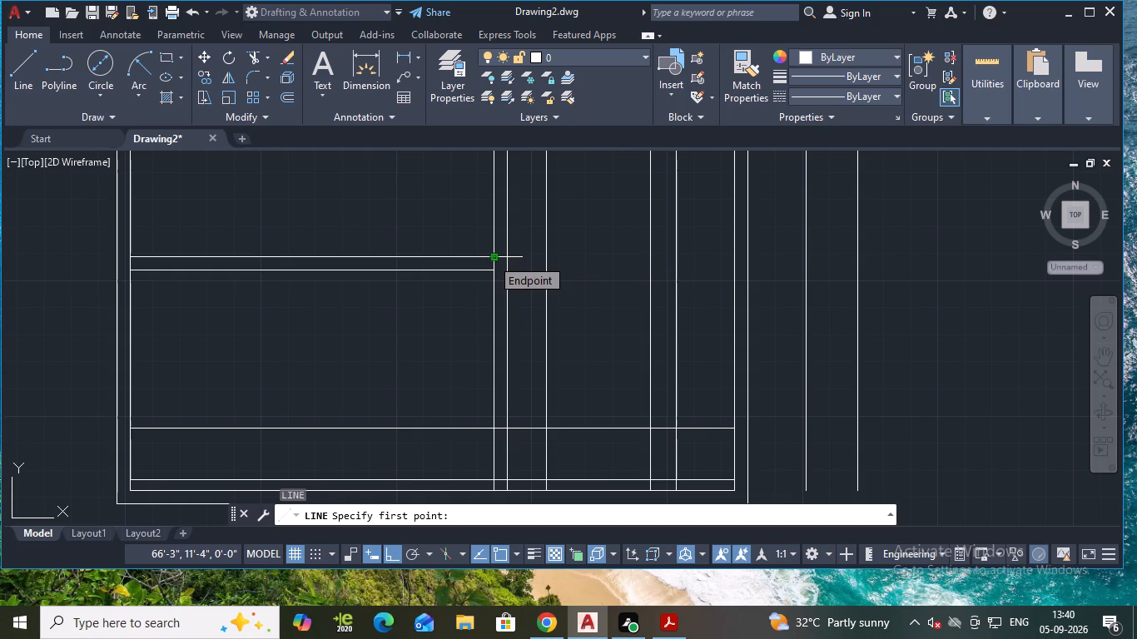
{"action": "left_click", "coordinate": [491, 258]}
{"action": "left_click", "coordinate": [506, 258]}
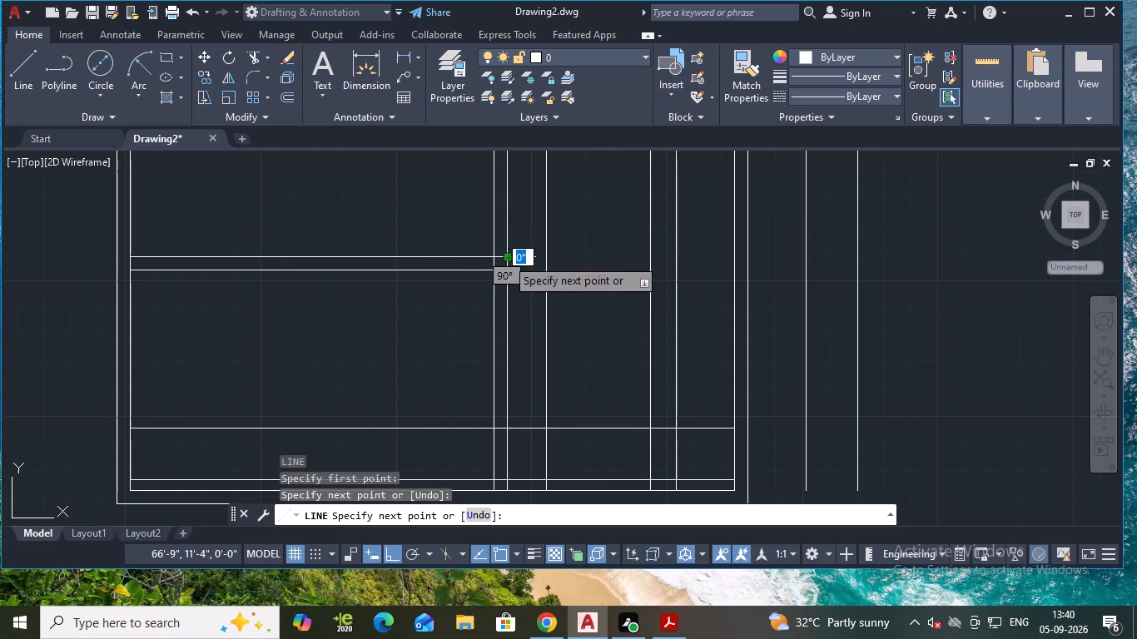
{"action": "key", "text": "Escape"}
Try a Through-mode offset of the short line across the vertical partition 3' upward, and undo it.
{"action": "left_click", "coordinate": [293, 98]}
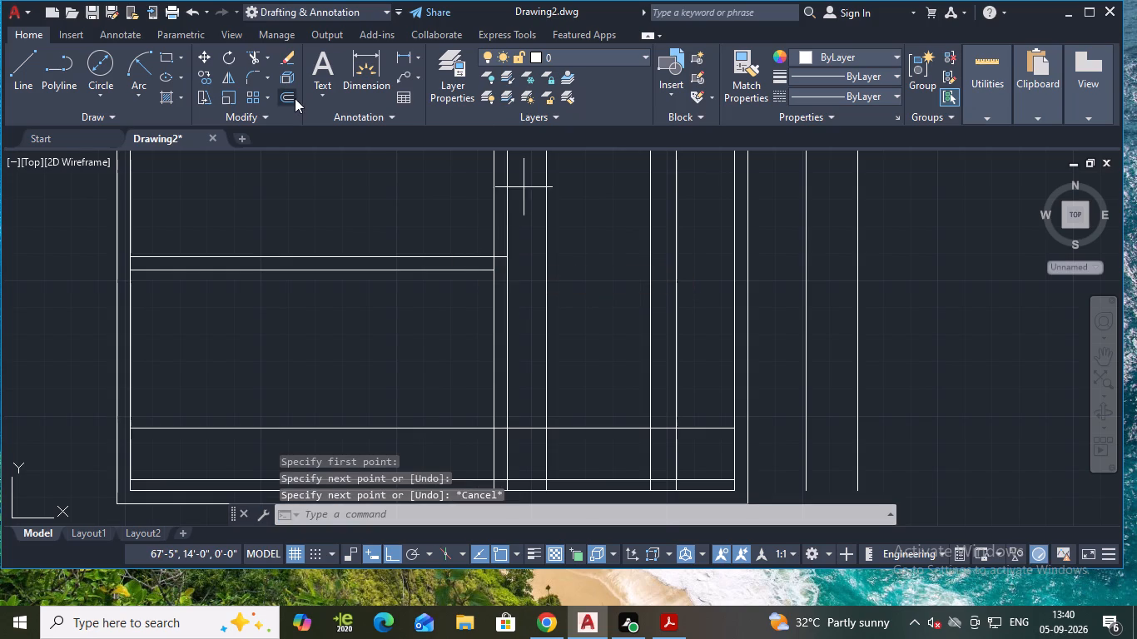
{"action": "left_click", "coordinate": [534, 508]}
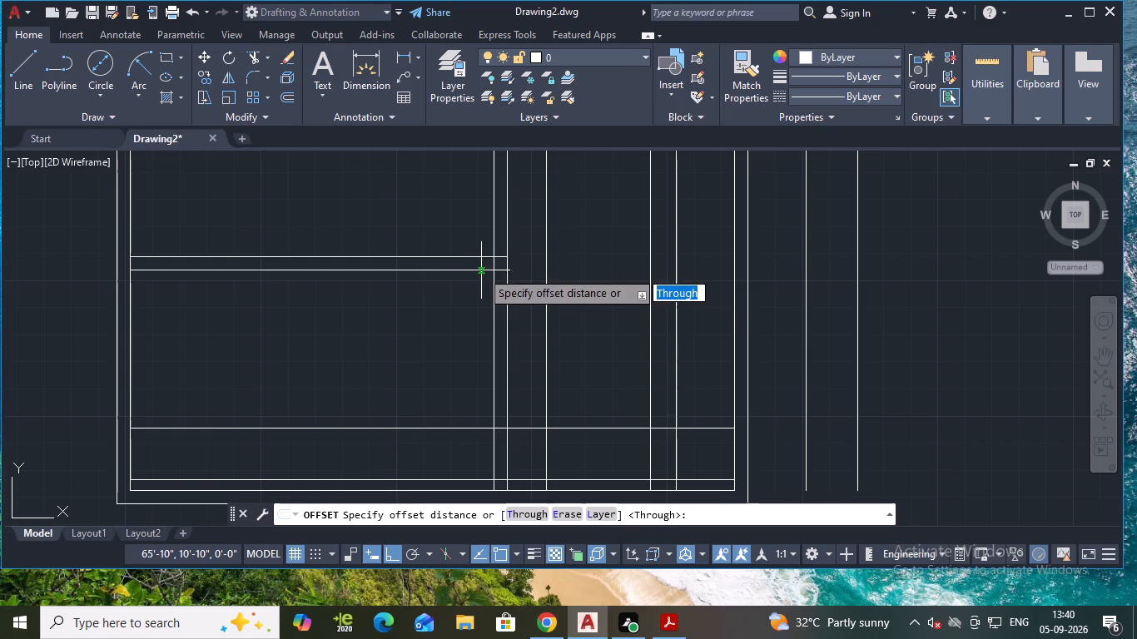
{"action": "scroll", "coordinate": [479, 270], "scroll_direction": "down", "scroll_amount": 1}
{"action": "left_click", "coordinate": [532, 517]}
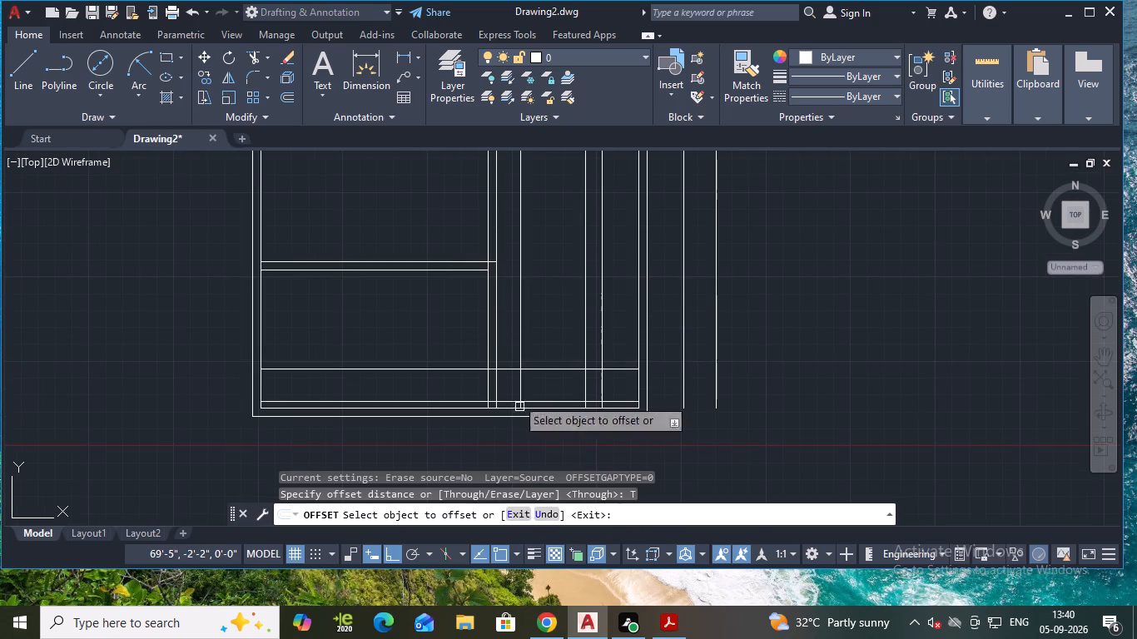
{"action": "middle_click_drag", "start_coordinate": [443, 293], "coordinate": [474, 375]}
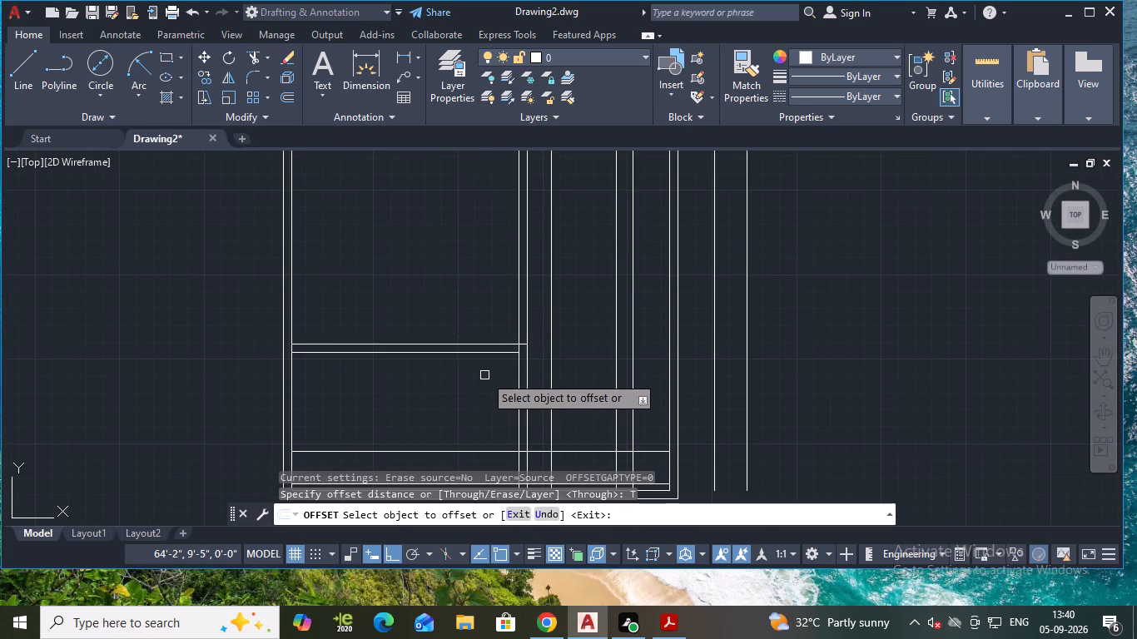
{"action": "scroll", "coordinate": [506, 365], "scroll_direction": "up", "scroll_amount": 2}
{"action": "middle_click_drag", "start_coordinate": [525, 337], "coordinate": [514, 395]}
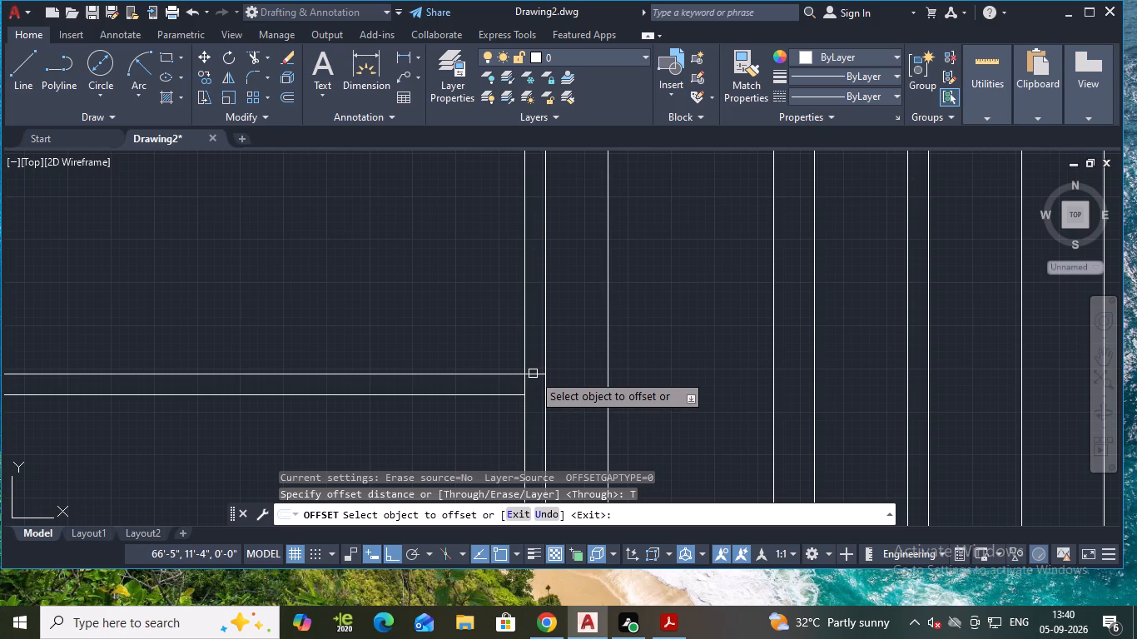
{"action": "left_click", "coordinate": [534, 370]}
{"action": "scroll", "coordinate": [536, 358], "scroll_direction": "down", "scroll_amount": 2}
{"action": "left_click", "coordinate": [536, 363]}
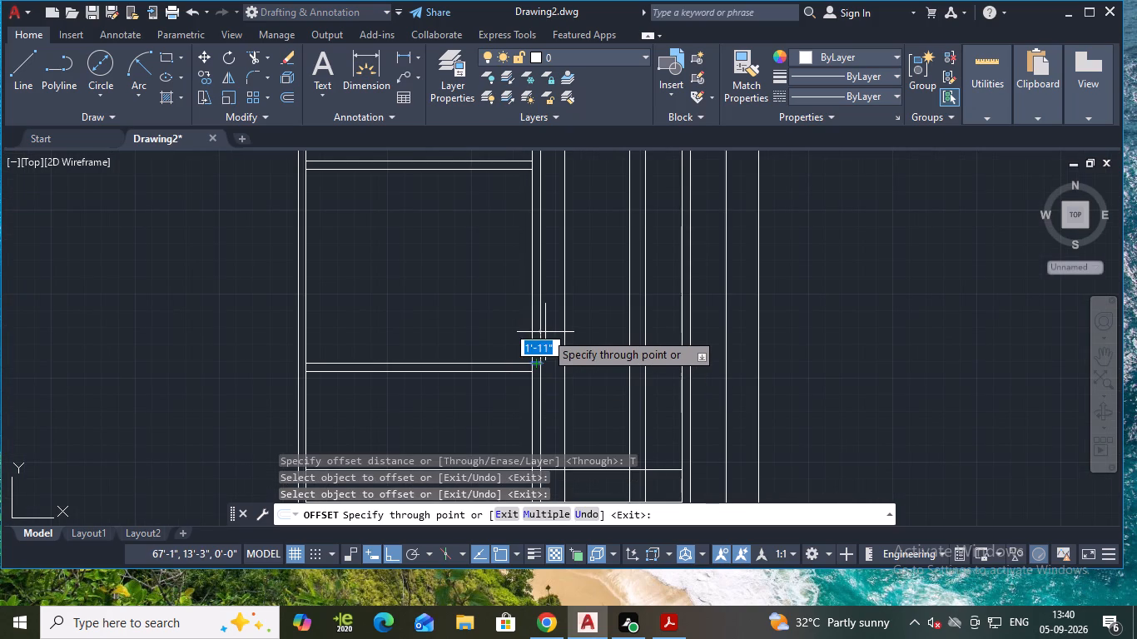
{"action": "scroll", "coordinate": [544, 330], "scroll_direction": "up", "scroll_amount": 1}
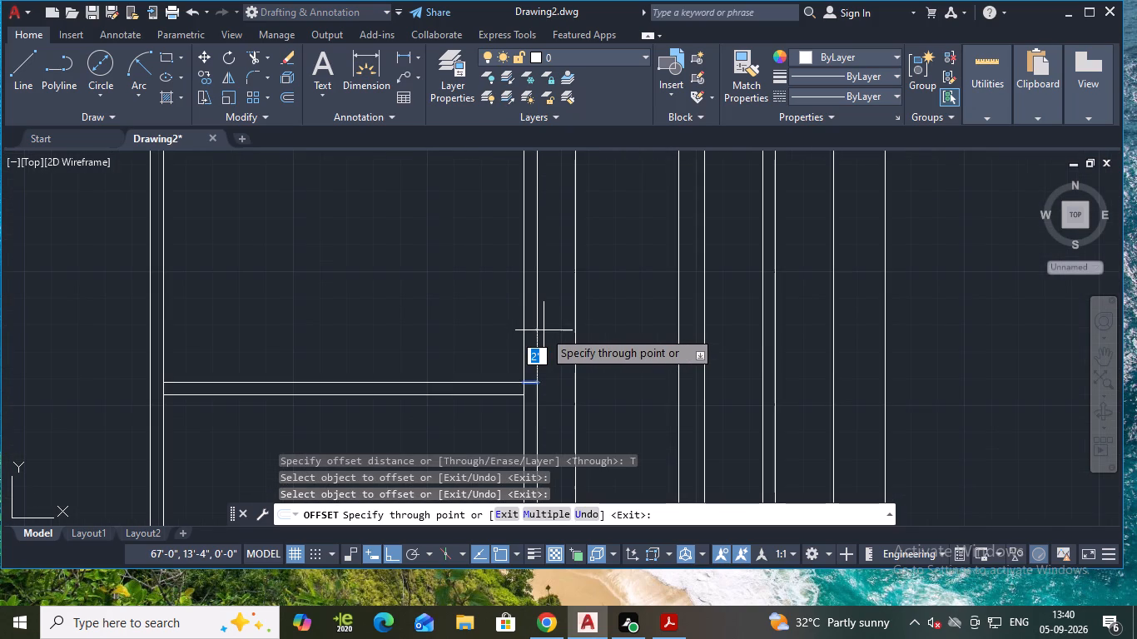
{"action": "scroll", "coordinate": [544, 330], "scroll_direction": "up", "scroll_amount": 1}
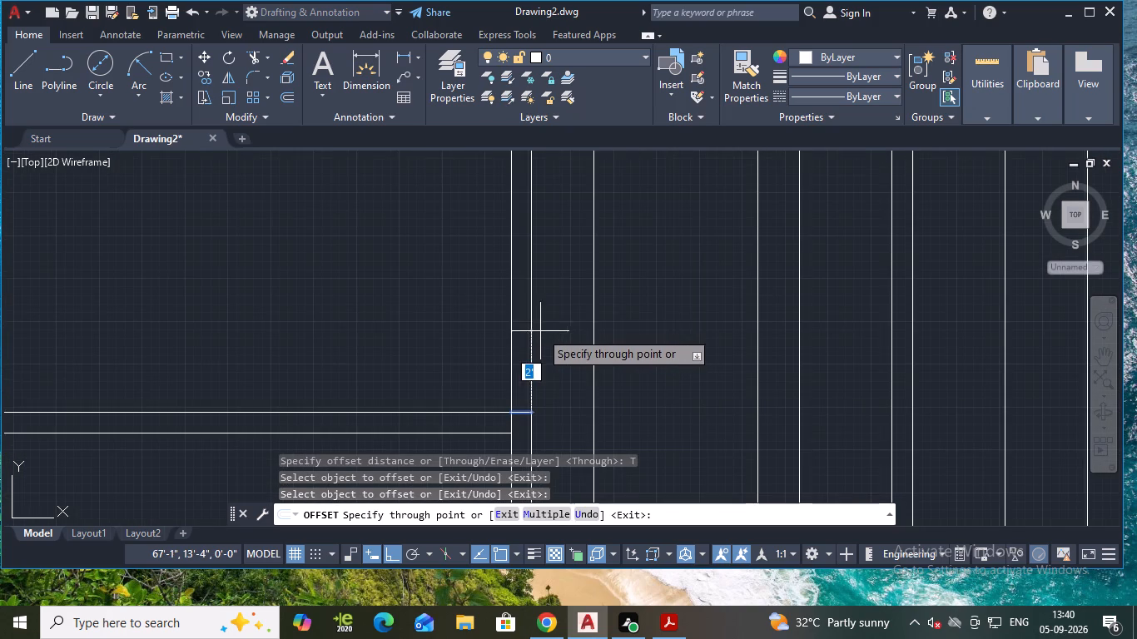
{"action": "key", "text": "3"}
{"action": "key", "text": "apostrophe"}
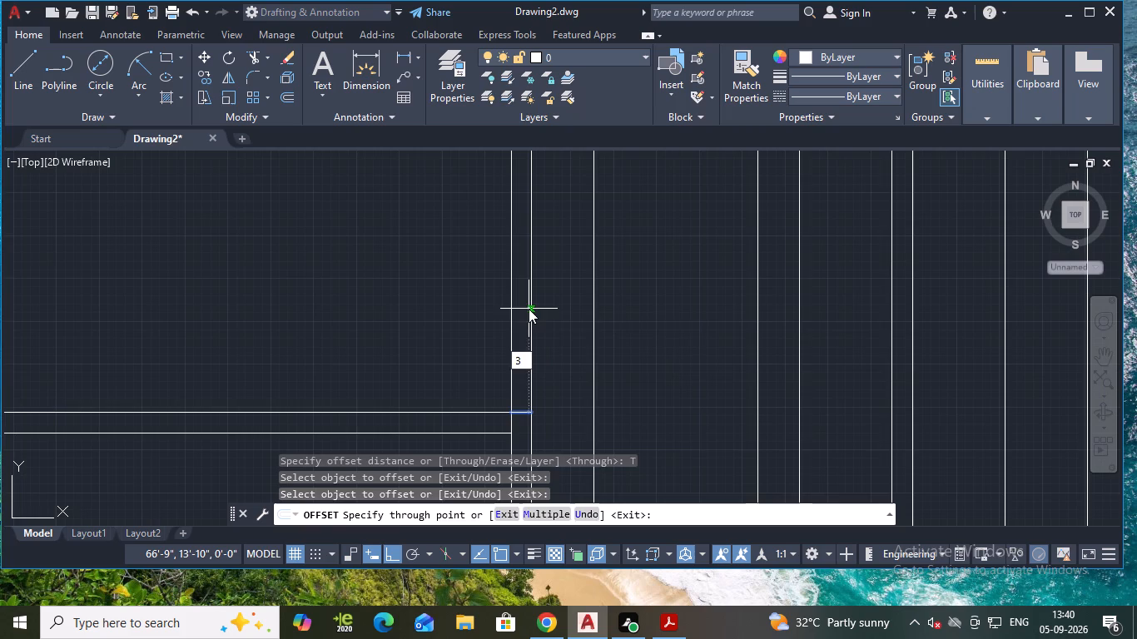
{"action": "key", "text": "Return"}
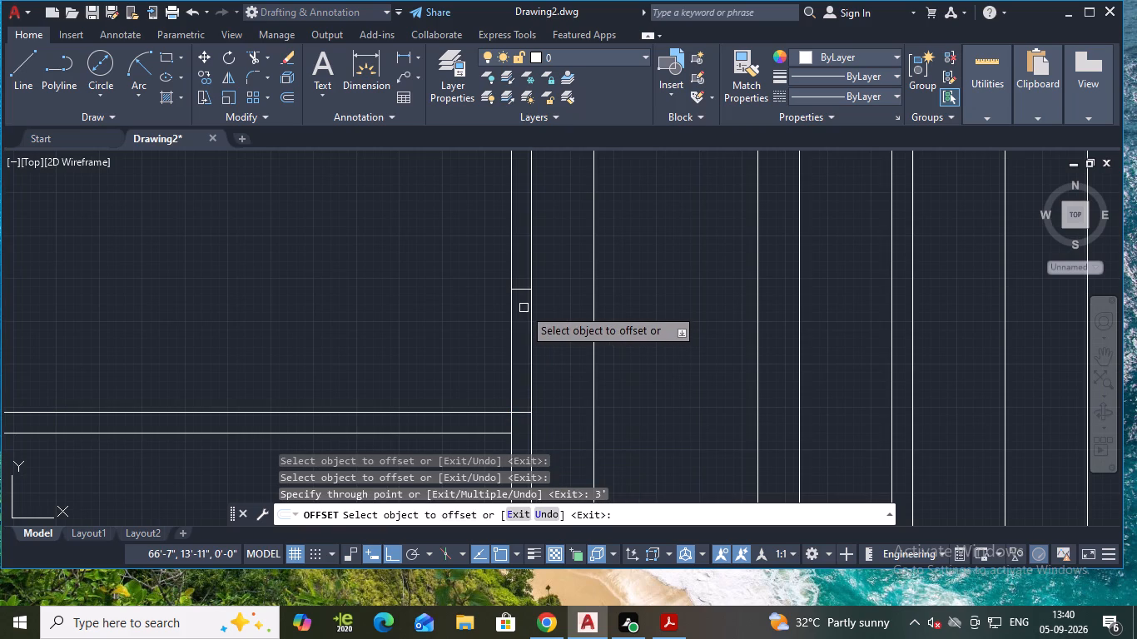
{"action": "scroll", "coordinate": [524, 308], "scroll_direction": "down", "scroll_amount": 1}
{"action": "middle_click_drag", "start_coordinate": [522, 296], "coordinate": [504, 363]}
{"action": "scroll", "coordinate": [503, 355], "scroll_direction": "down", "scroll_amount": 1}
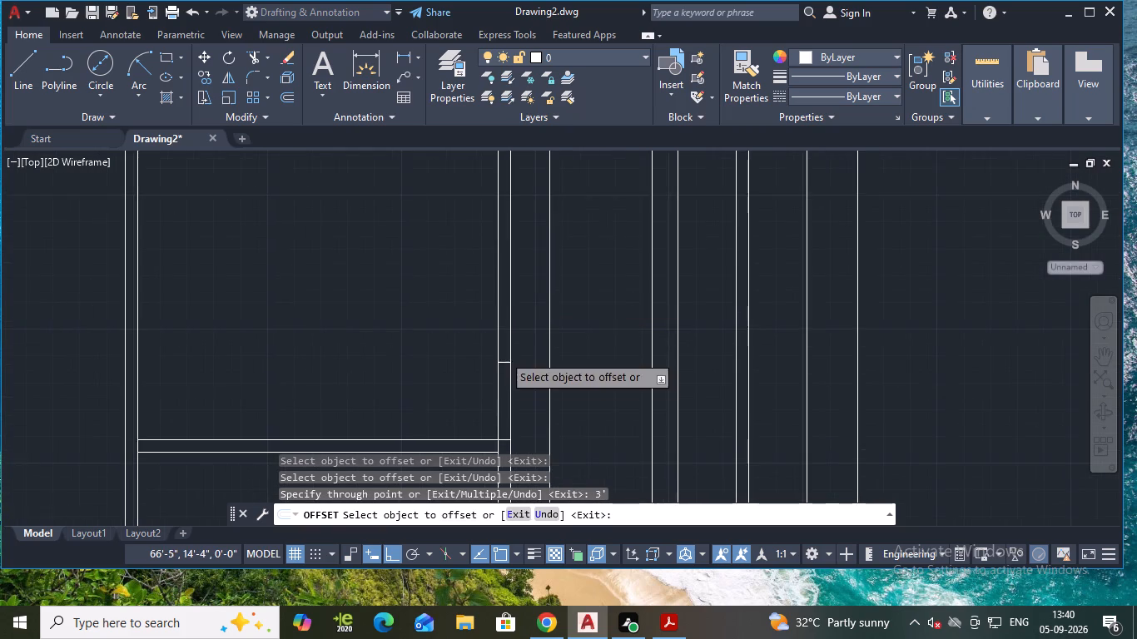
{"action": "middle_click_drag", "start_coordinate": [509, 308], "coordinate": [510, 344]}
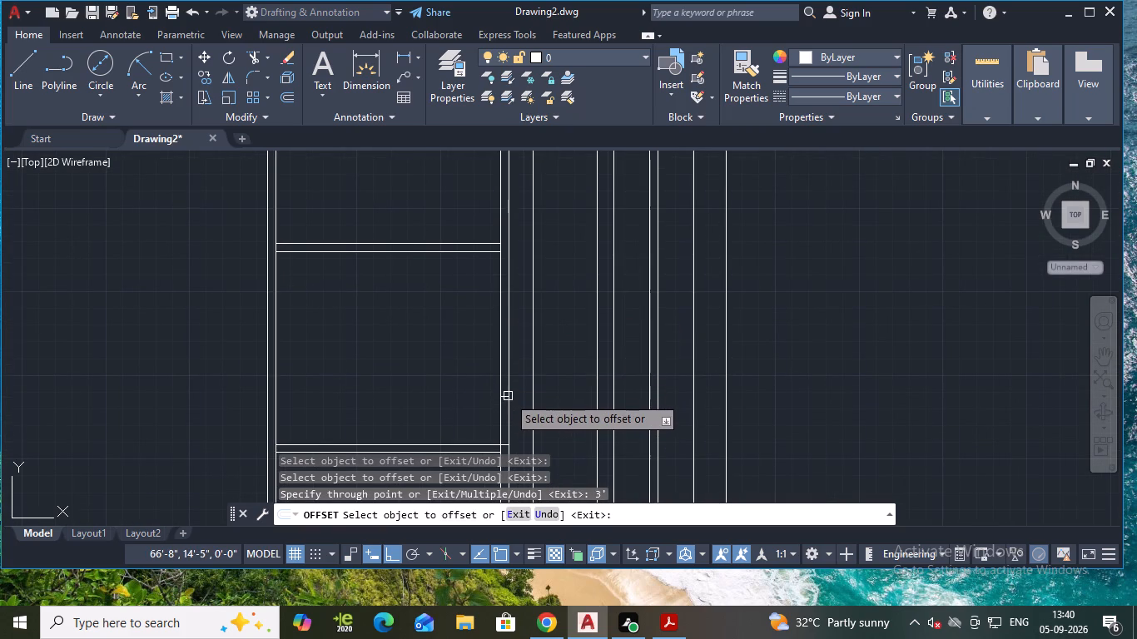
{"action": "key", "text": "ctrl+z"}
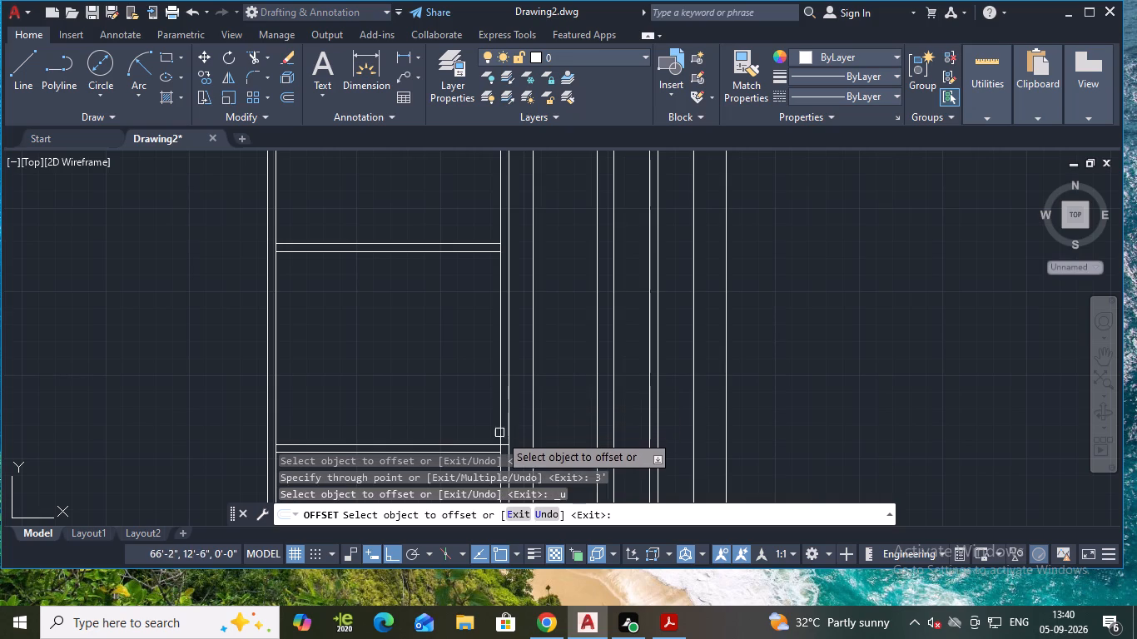
Offset the short line across the vertical partition, level with the lowest left room's top partition, 2' upward.
{"action": "left_click", "coordinate": [509, 445]}
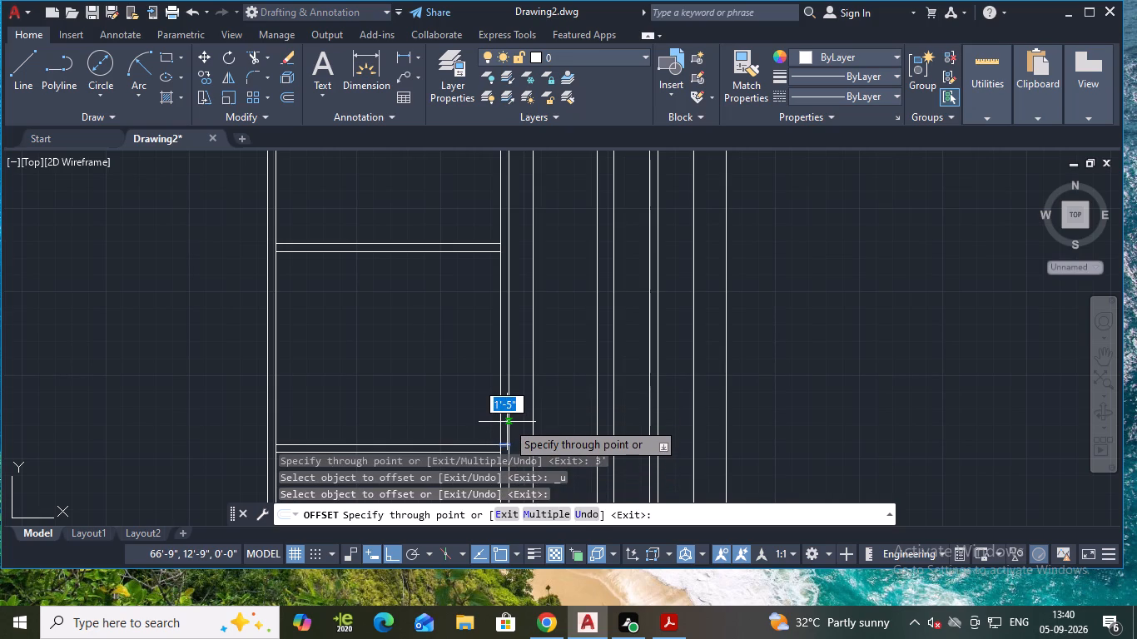
{"action": "type", "text": "2'"}
{"action": "key", "text": "Return"}
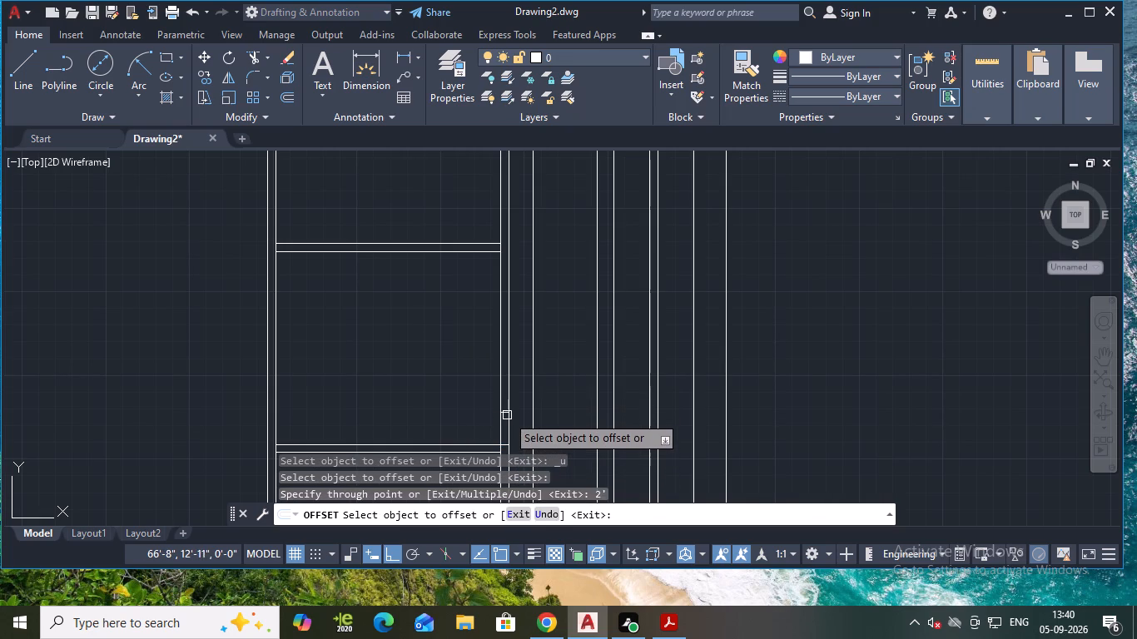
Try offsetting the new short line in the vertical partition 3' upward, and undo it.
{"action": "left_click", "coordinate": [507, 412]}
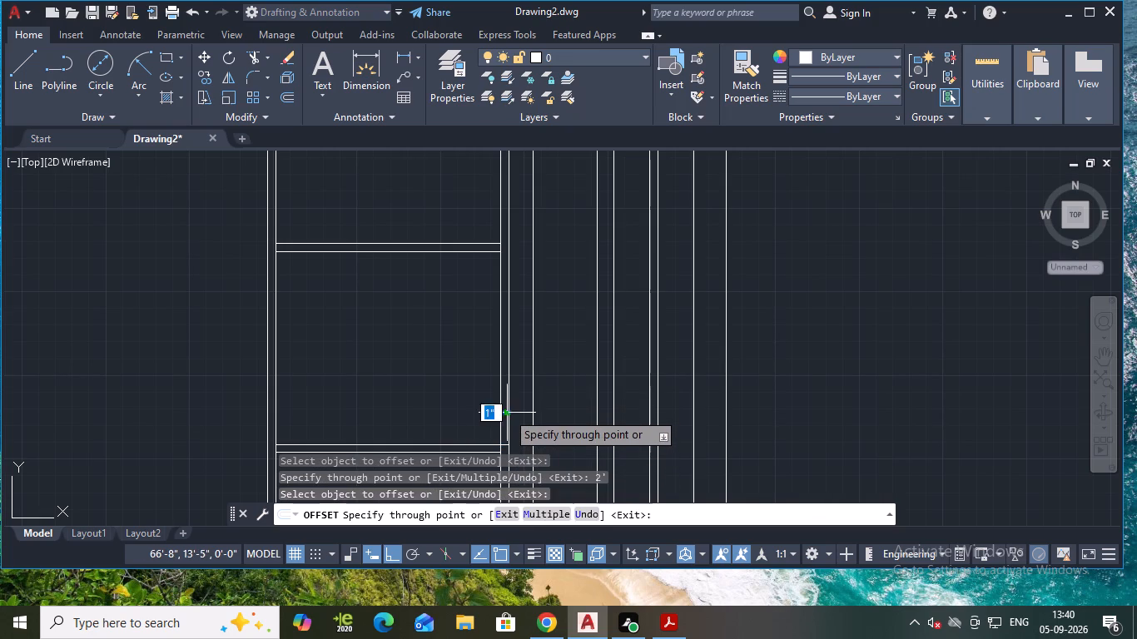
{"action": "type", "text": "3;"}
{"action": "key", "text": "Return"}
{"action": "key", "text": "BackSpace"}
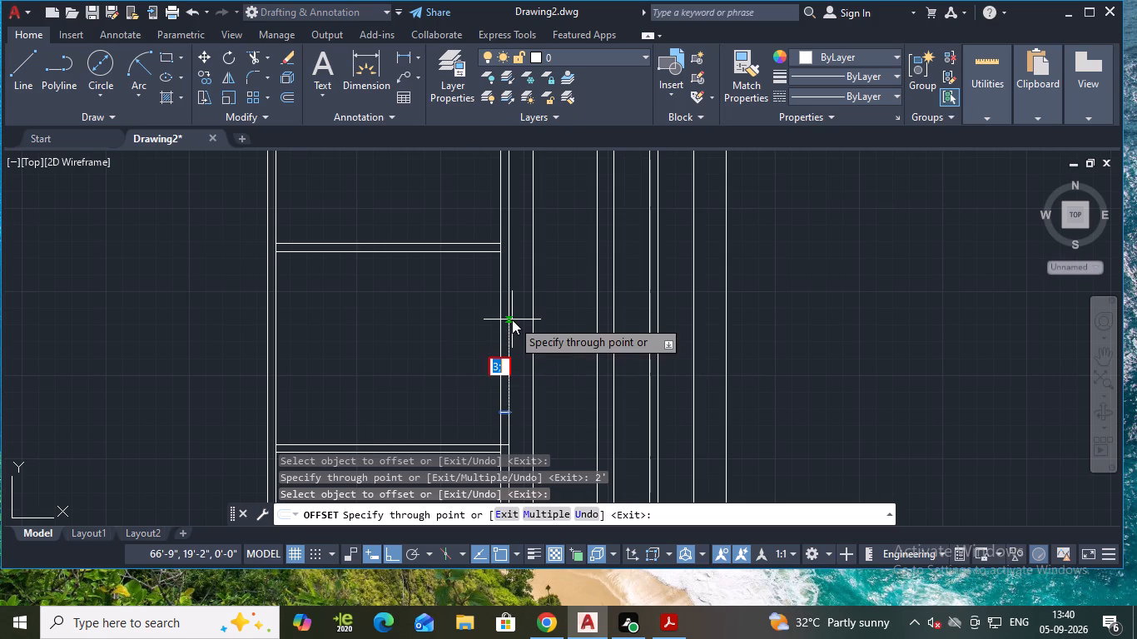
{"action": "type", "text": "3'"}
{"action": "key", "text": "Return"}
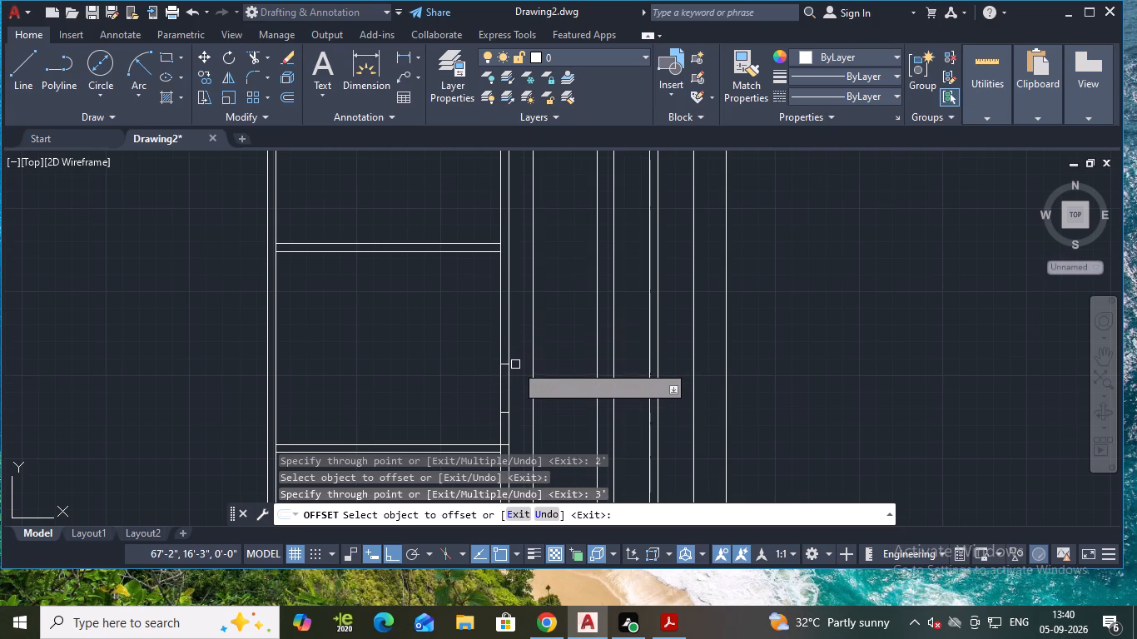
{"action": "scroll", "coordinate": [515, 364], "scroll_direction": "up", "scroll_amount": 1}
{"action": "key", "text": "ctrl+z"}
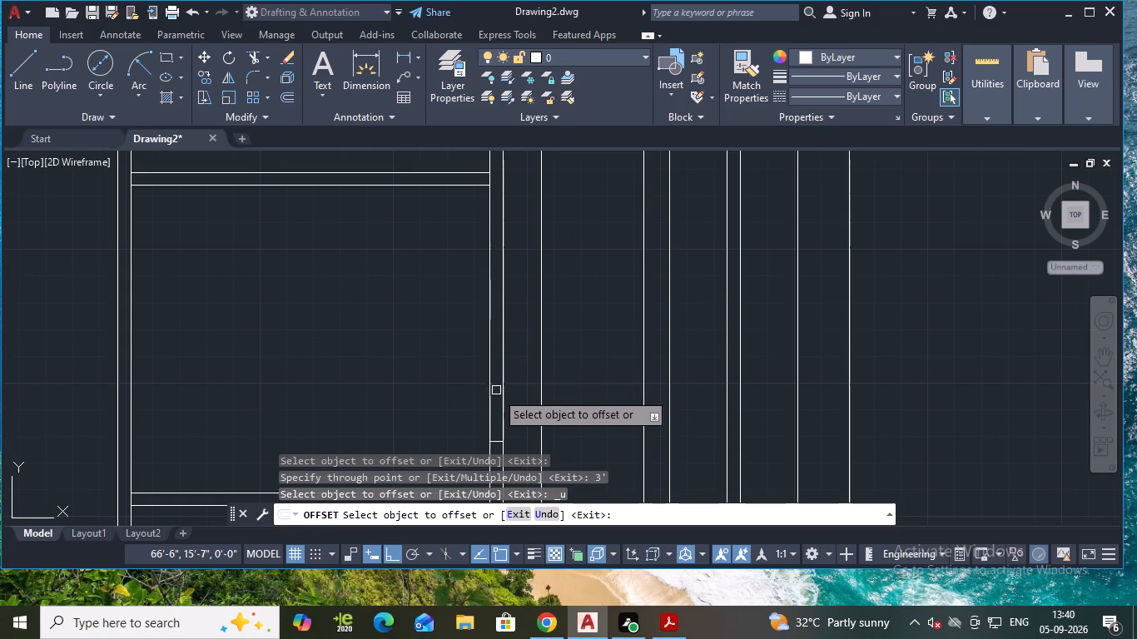
Offset the short line lying 2' above the lowest left room's top partition 4' upward within the vertical partition.
{"action": "left_click", "coordinate": [498, 440]}
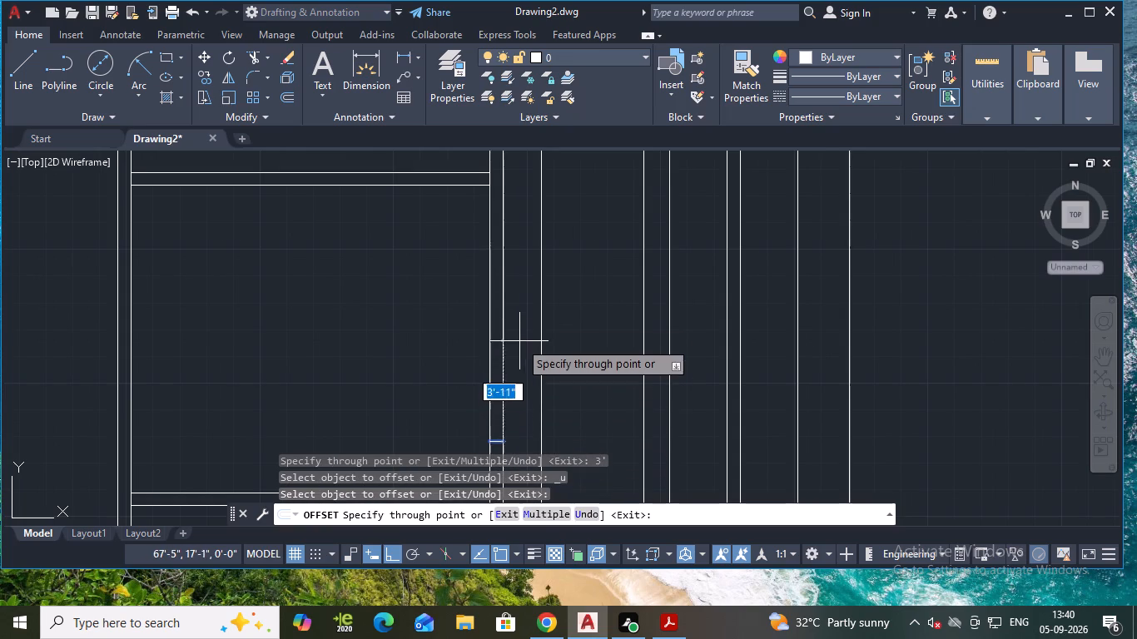
{"action": "type", "text": "4'"}
{"action": "key", "text": "Return"}
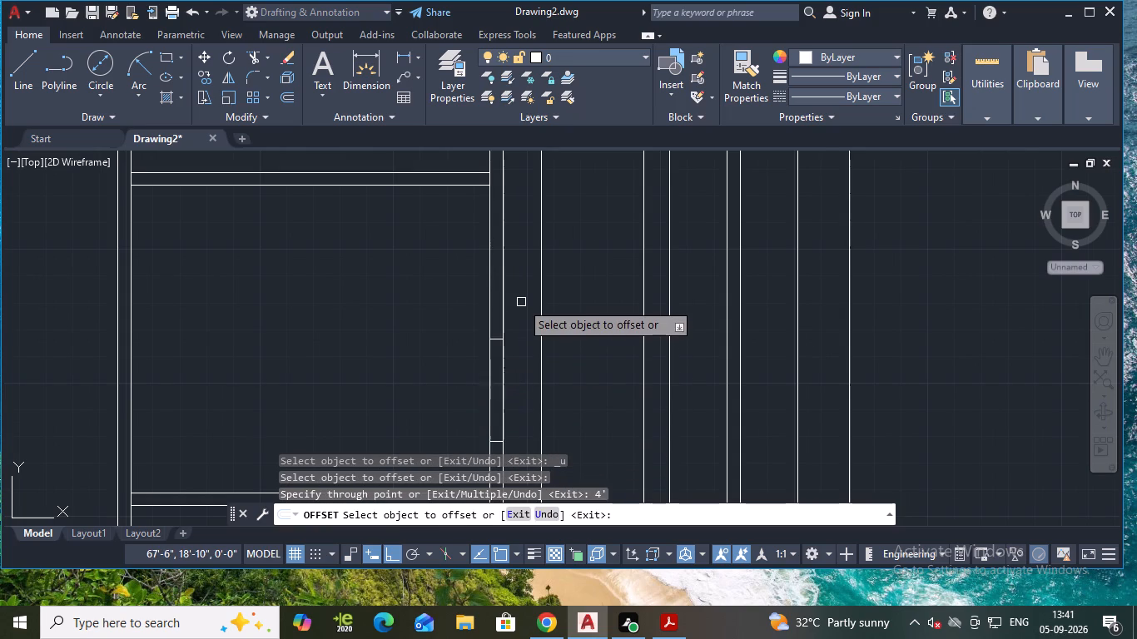
Offset the uppermost short line in the vertical partition 2' upward.
{"action": "left_click", "coordinate": [497, 339]}
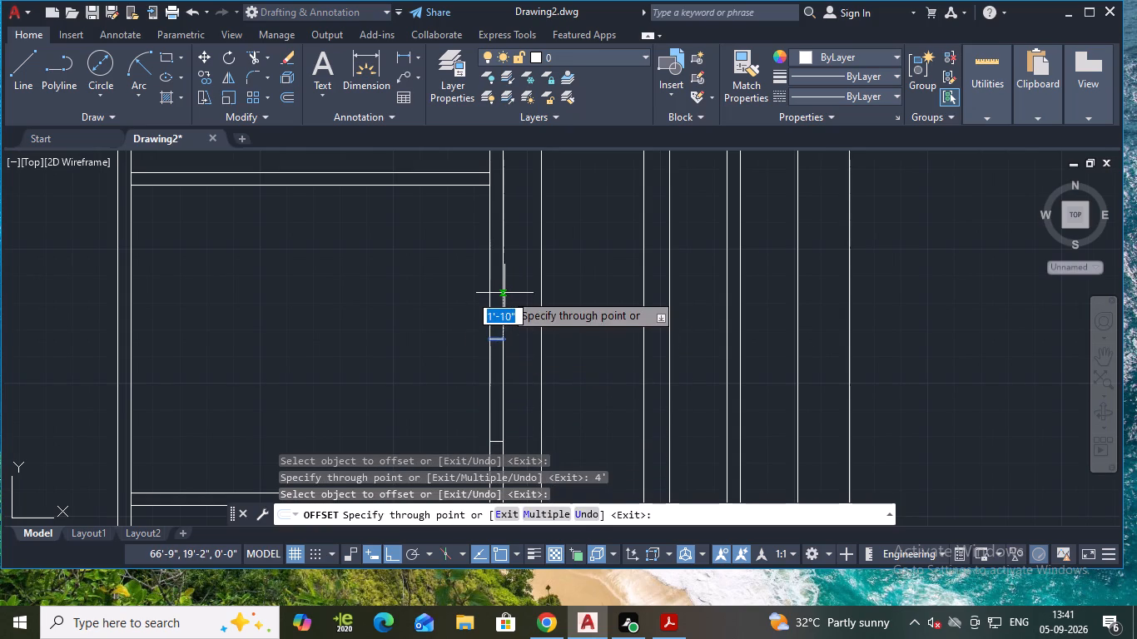
{"action": "key", "text": "2"}
{"action": "key", "text": "apostrophe"}
{"action": "key", "text": "Return"}
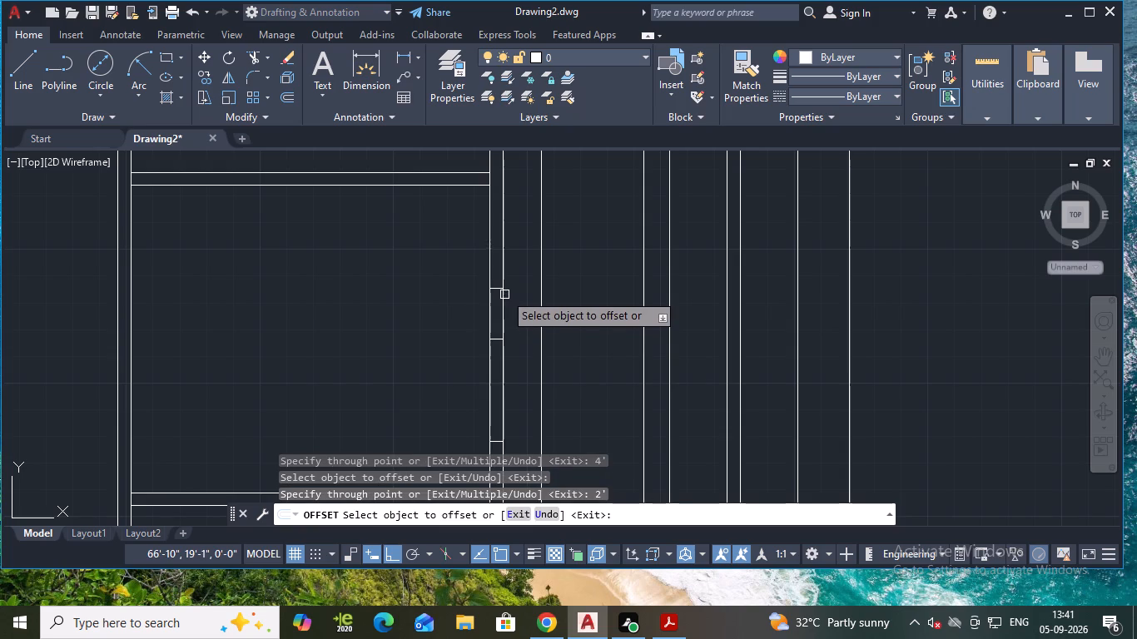
Offset the uppermost short line 3' upward, to just below the next horizontal partition.
{"action": "left_click", "coordinate": [494, 289]}
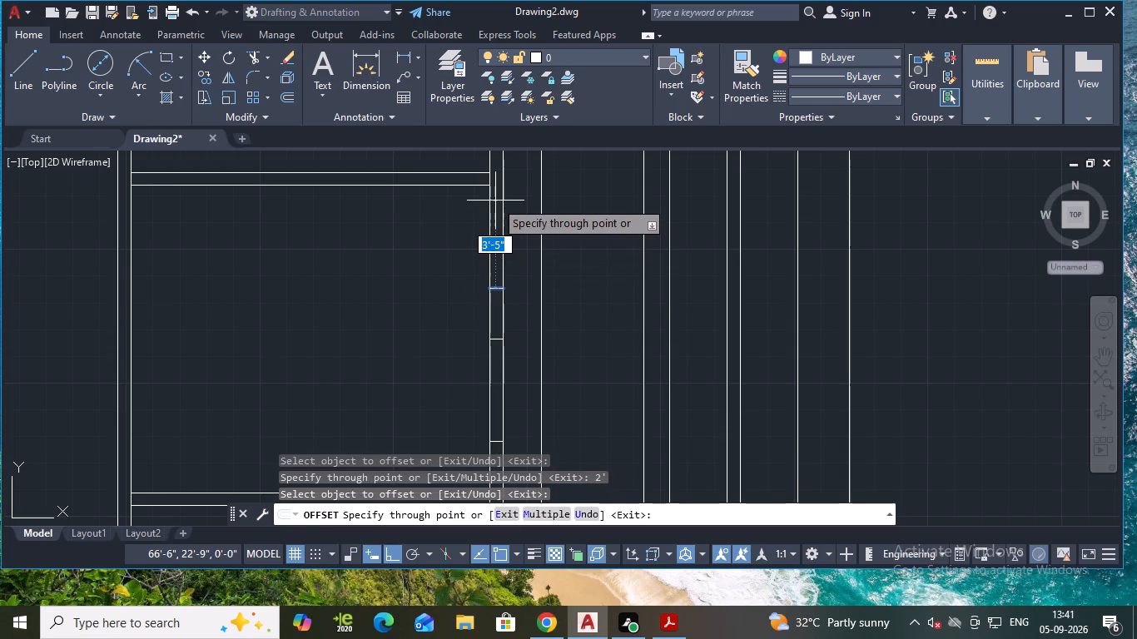
{"action": "type", "text": "3'"}
{"action": "key", "text": "Return"}
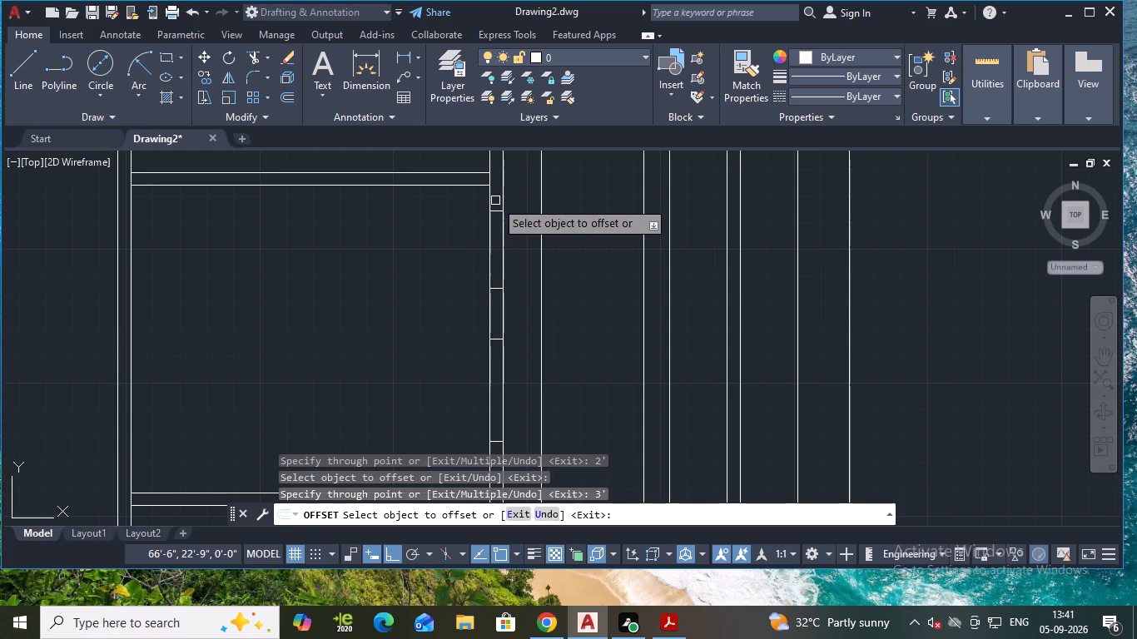
Offset the short line just below the next horizontal partition about 4'-3" upward, to a freely picked point above that partition.
{"action": "scroll", "coordinate": [495, 200], "scroll_direction": "down", "scroll_amount": 1}
{"action": "middle_click_drag", "start_coordinate": [494, 195], "coordinate": [513, 328]}
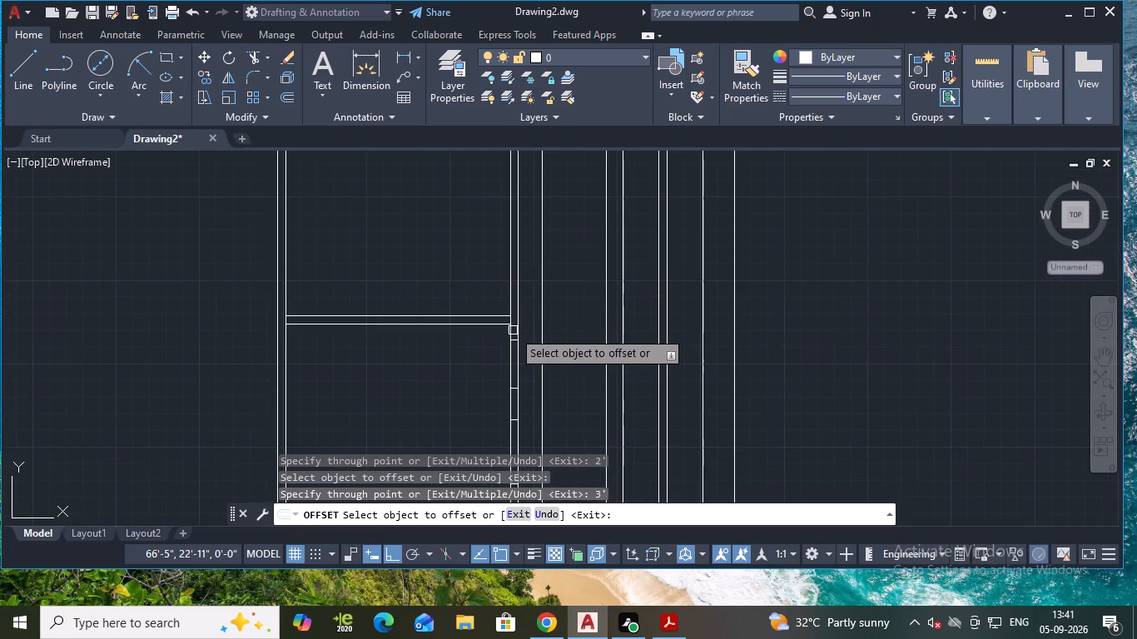
{"action": "scroll", "coordinate": [504, 348], "scroll_direction": "down", "scroll_amount": 1}
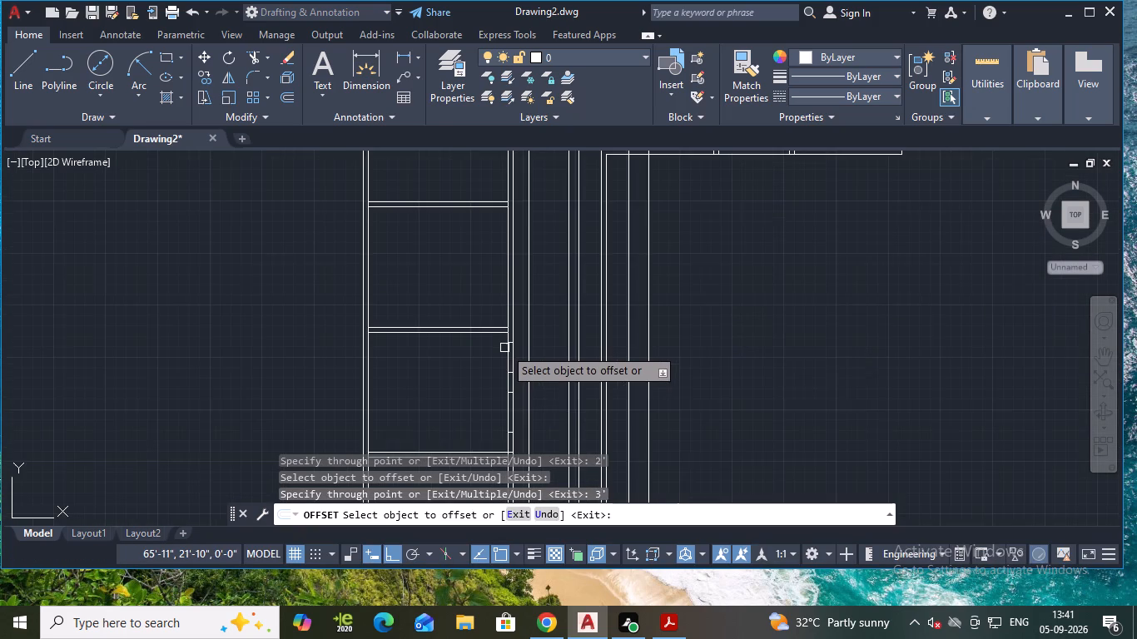
{"action": "middle_click_drag", "start_coordinate": [519, 365], "coordinate": [550, 319]}
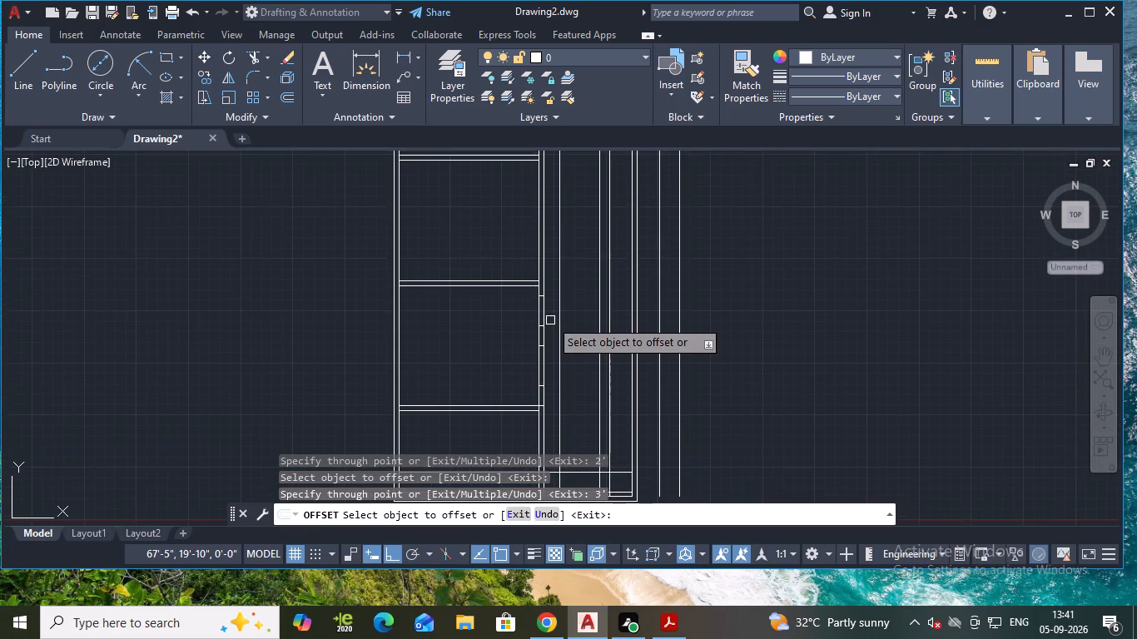
{"action": "scroll", "coordinate": [549, 315], "scroll_direction": "up", "scroll_amount": 1}
{"action": "left_click", "coordinate": [538, 283]}
{"action": "middle_click_drag", "start_coordinate": [538, 242], "coordinate": [538, 298]}
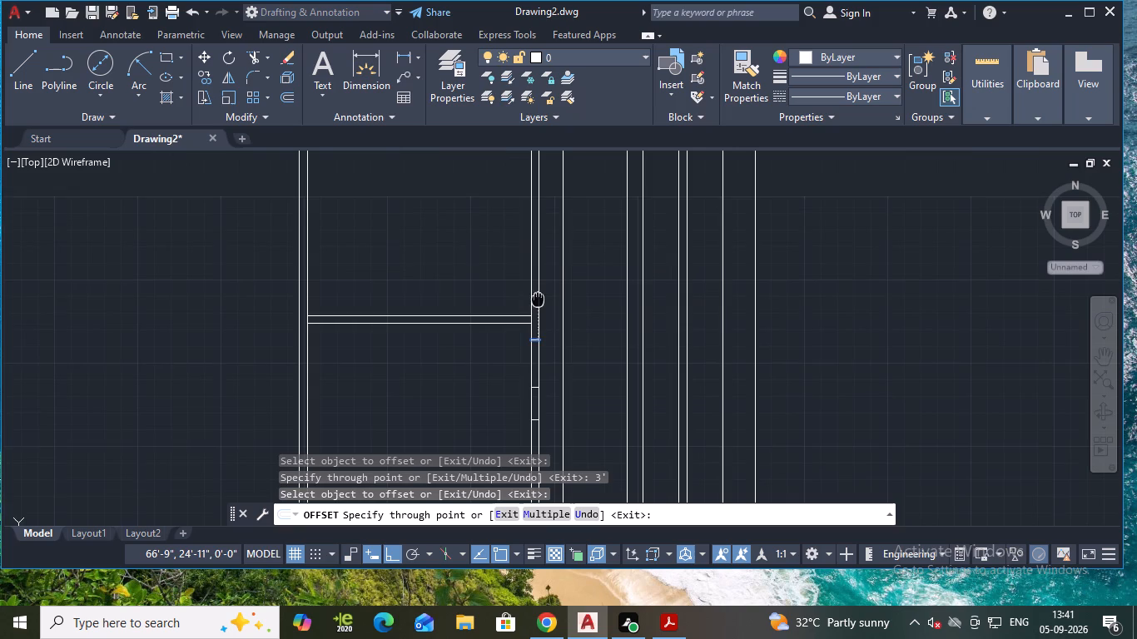
{"action": "middle_click_drag", "start_coordinate": [538, 298], "coordinate": [538, 301]}
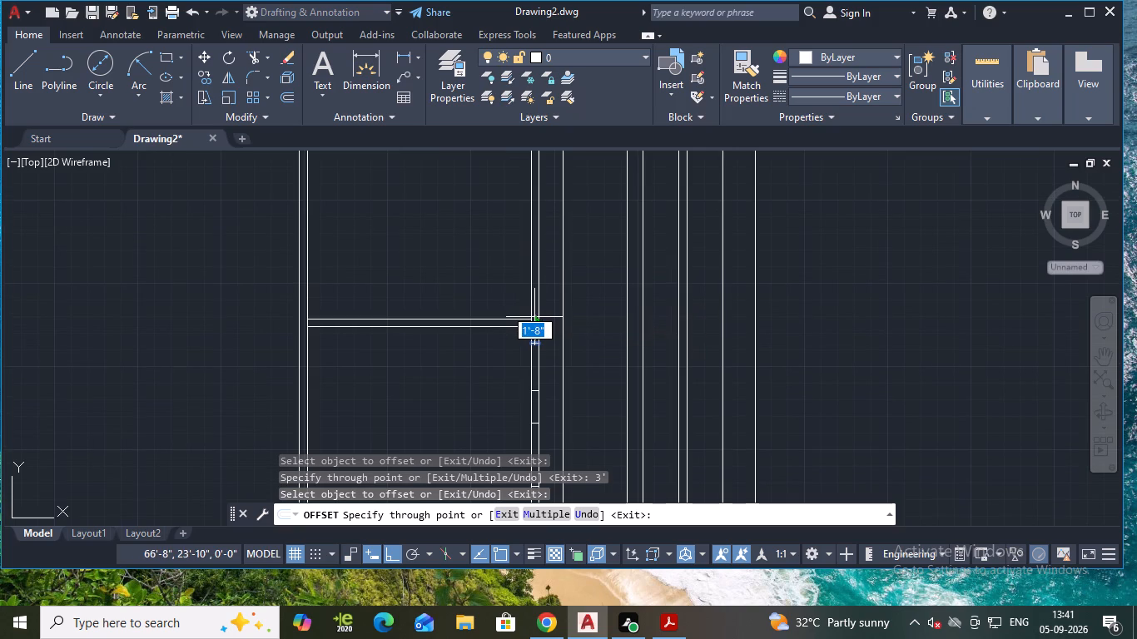
{"action": "scroll", "coordinate": [534, 317], "scroll_direction": "up", "scroll_amount": 1}
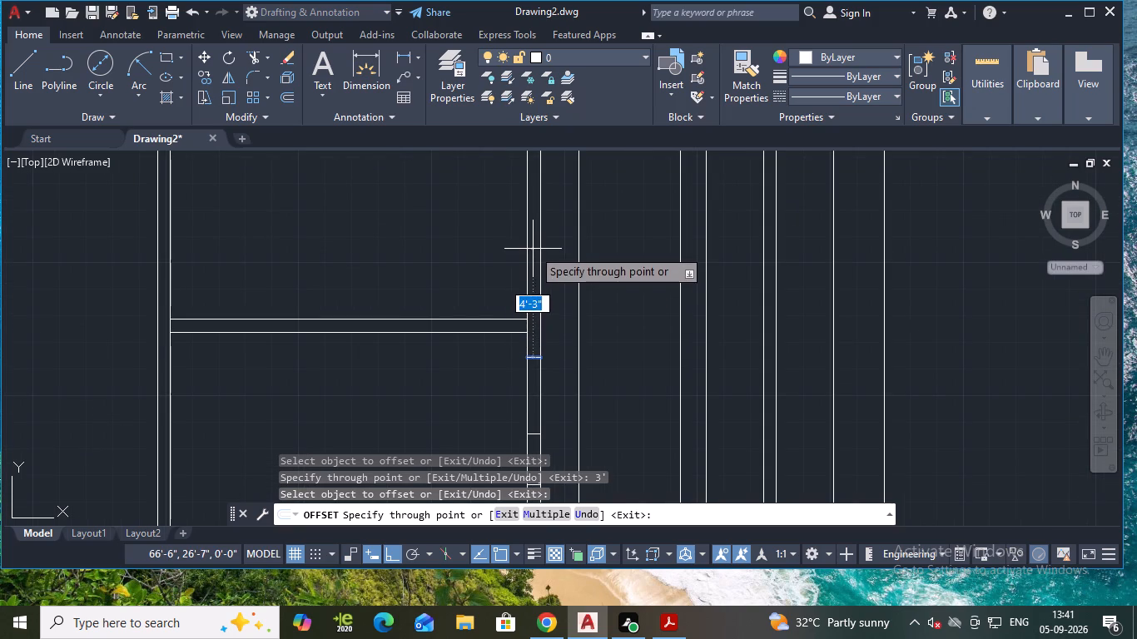
{"action": "left_click", "coordinate": [533, 246]}
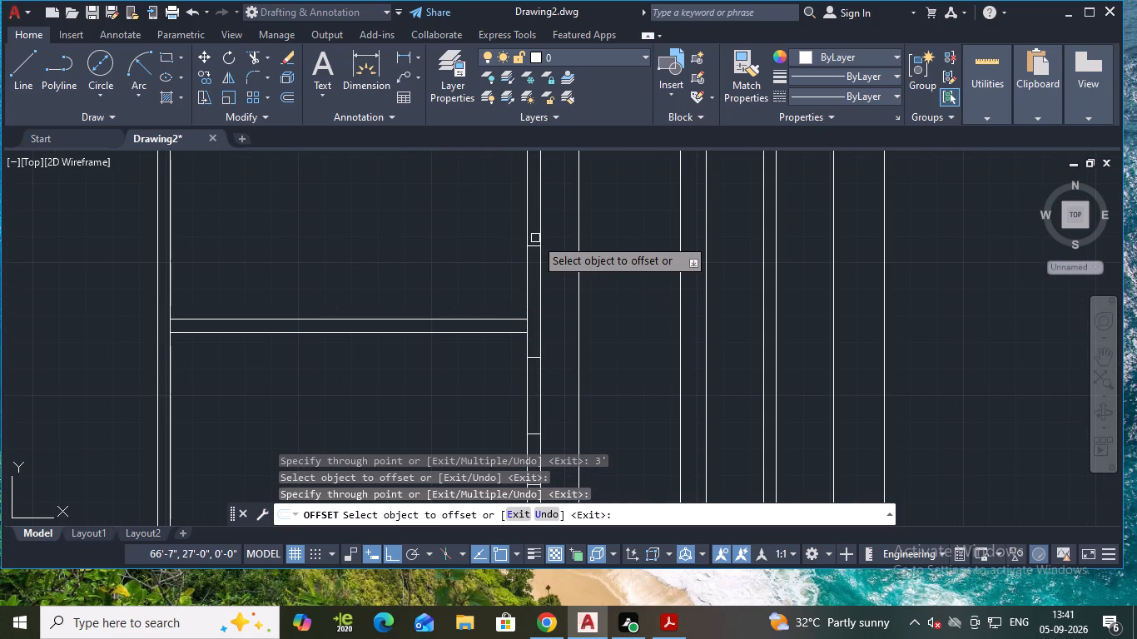
Offset the short line above that horizontal partition 4' upward within the vertical partition.
{"action": "middle_click_drag", "start_coordinate": [535, 234], "coordinate": [531, 305]}
{"action": "scroll", "coordinate": [531, 306], "scroll_direction": "down", "scroll_amount": 1}
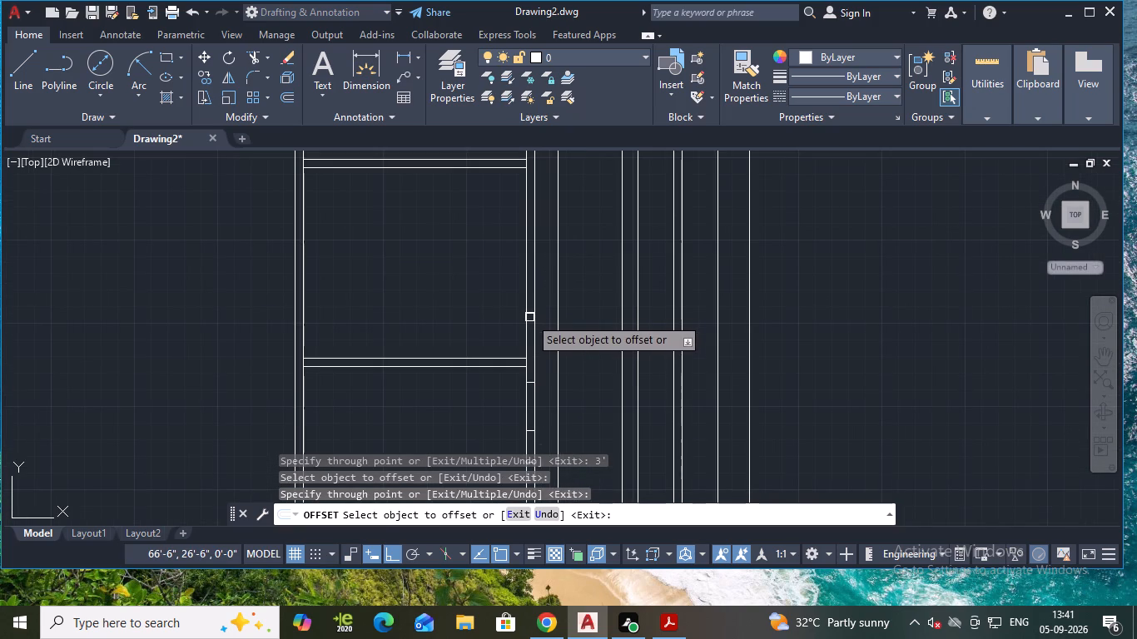
{"action": "left_click", "coordinate": [529, 314]}
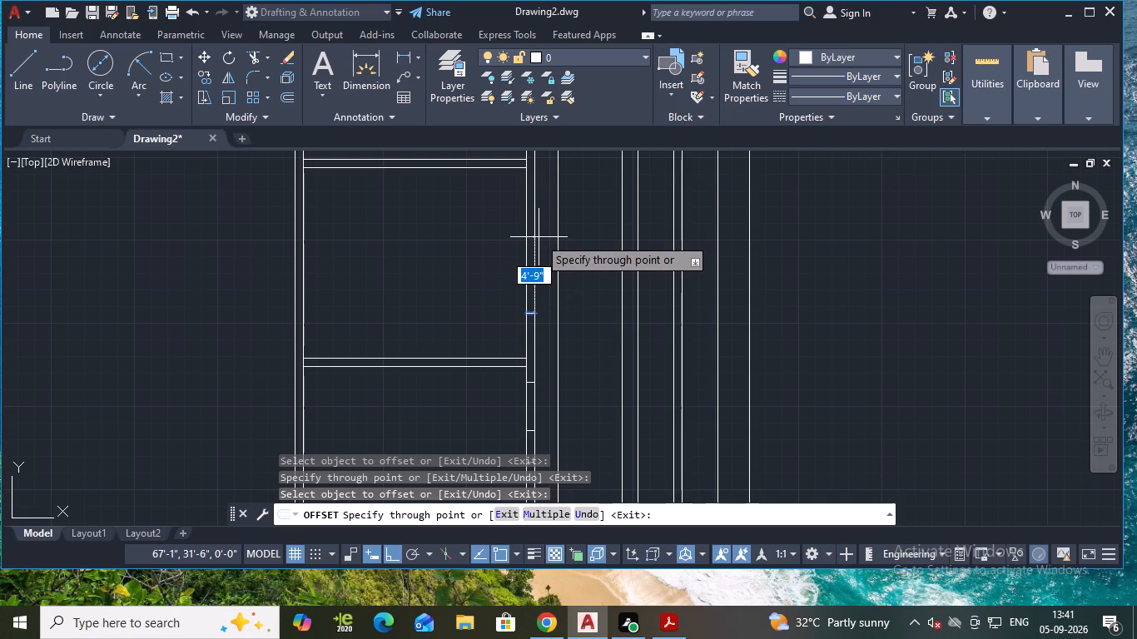
{"action": "type", "text": "4'"}
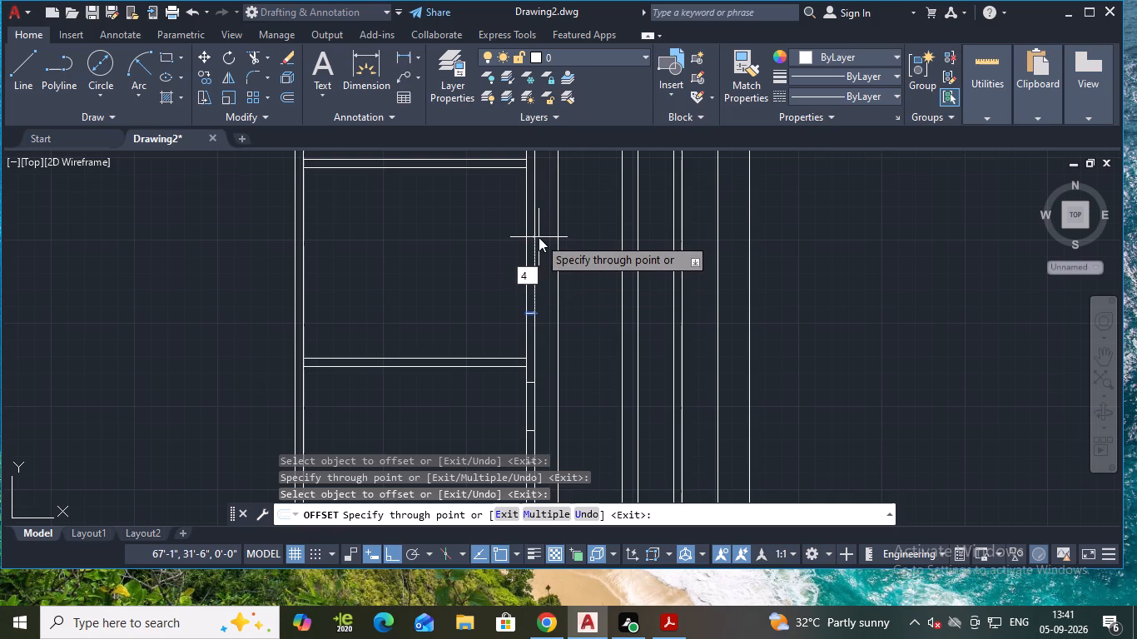
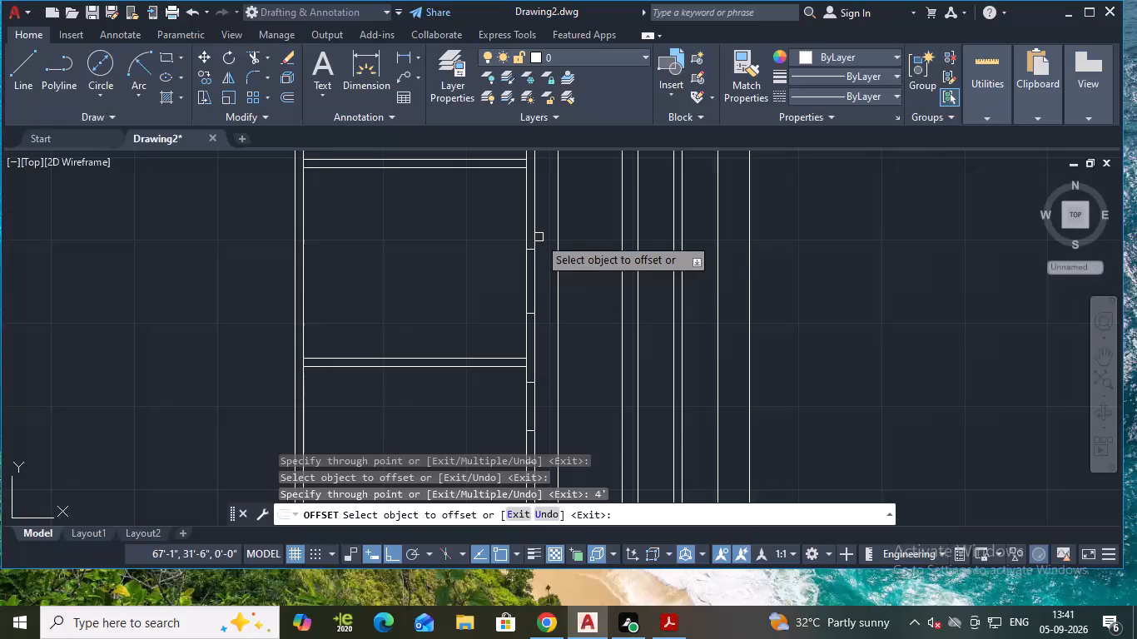
Undo the last two short-line offsets above the second horizontal partition.
{"action": "scroll", "coordinate": [539, 238], "scroll_direction": "down", "scroll_amount": 1}
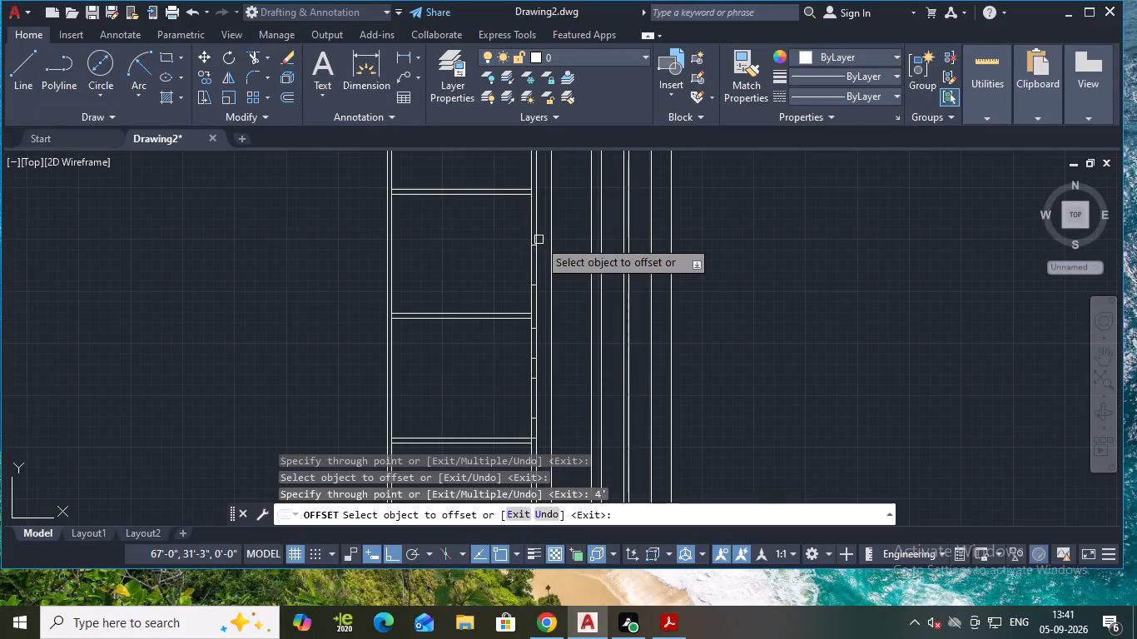
{"action": "key", "text": "ctrl+z"}
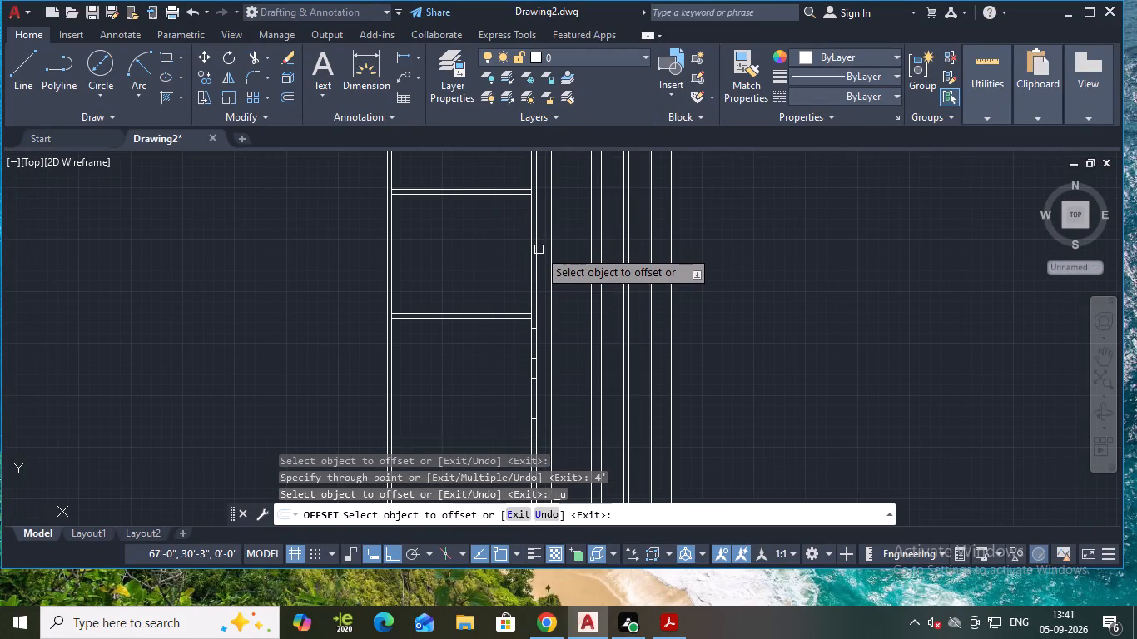
{"action": "key", "text": "ctrl+z"}
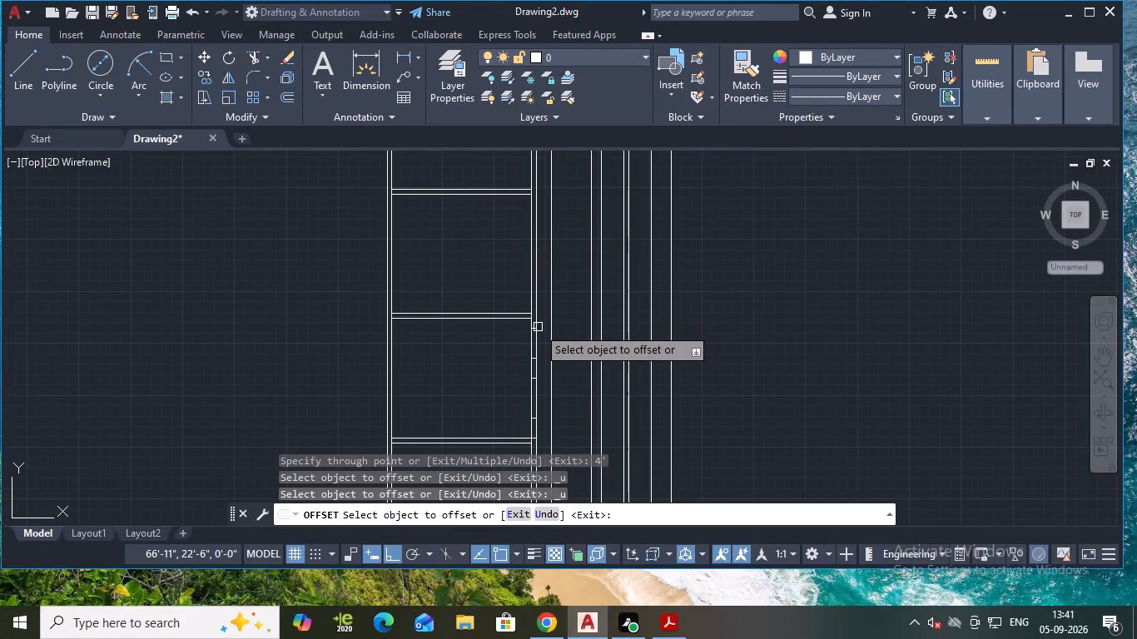
Offset the short line just below the second horizontal partition 5' upward, to above that partition.
{"action": "left_click", "coordinate": [537, 325]}
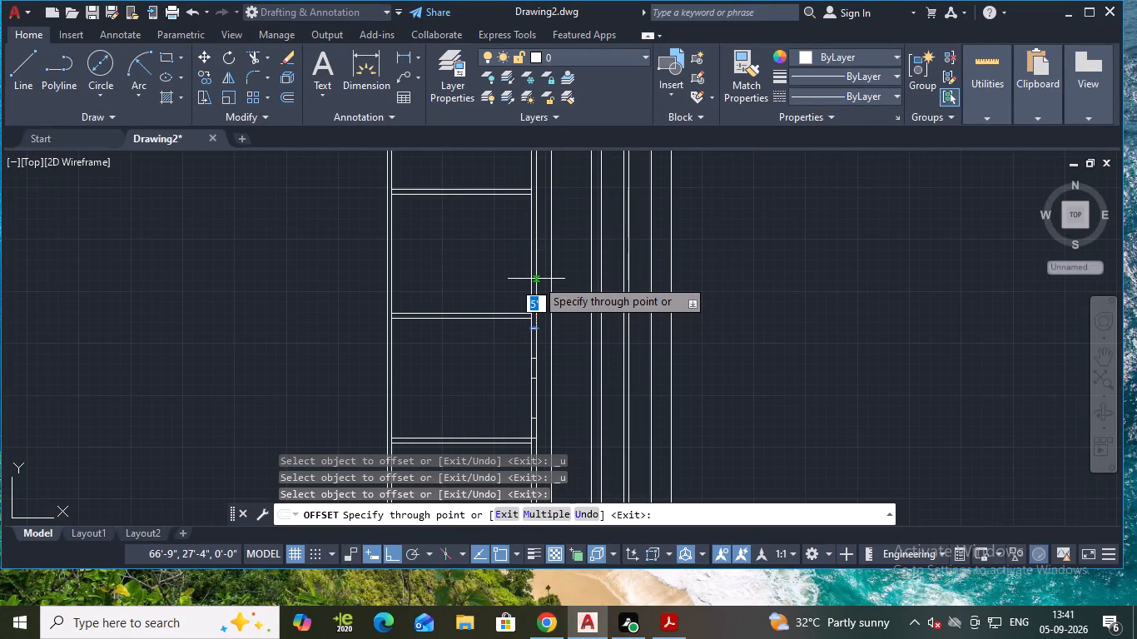
{"action": "type", "text": "5'"}
{"action": "key", "text": "Return"}
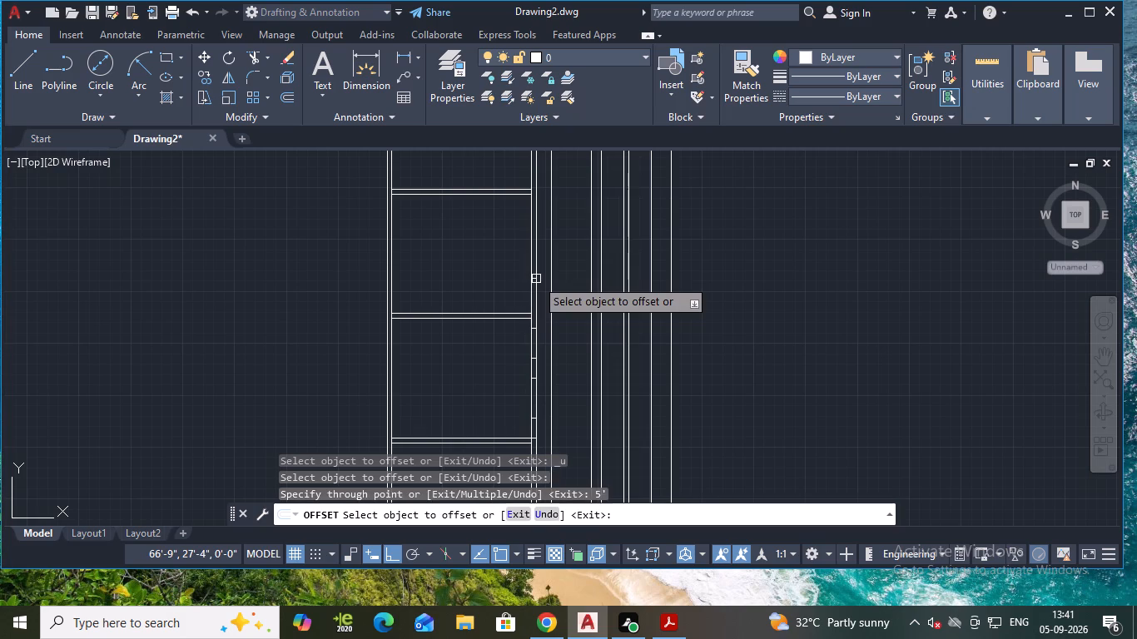
Offset the new short line above the second horizontal partition 4' upward within the vertical partition.
{"action": "scroll", "coordinate": [536, 279], "scroll_direction": "up", "scroll_amount": 2}
{"action": "left_click", "coordinate": [525, 270]}
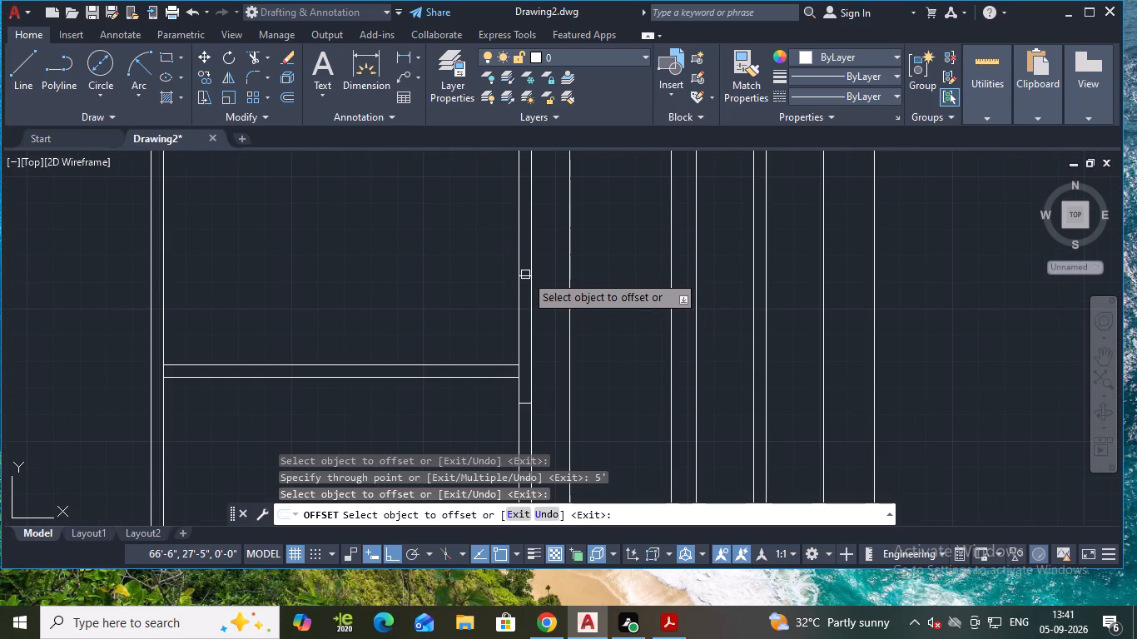
{"action": "left_click", "coordinate": [525, 275]}
{"action": "type", "text": "4'"}
{"action": "key", "text": "Return"}
Offset the uppermost short line in the vertical partition 3' upward, toward the third horizontal partition.
{"action": "scroll", "coordinate": [529, 220], "scroll_direction": "down", "scroll_amount": 2}
{"action": "middle_click_drag", "start_coordinate": [531, 215], "coordinate": [535, 264]}
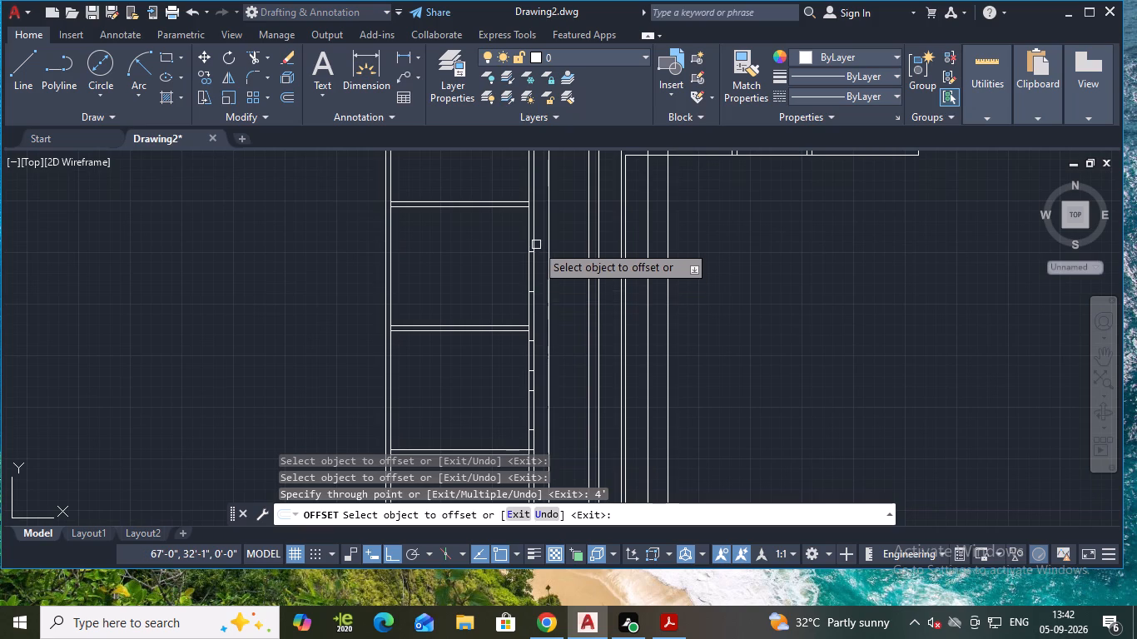
{"action": "scroll", "coordinate": [534, 238], "scroll_direction": "up", "scroll_amount": 1}
{"action": "middle_click_drag", "start_coordinate": [534, 235], "coordinate": [539, 275]}
{"action": "scroll", "coordinate": [539, 277], "scroll_direction": "up", "scroll_amount": 1}
{"action": "left_click", "coordinate": [534, 311]}
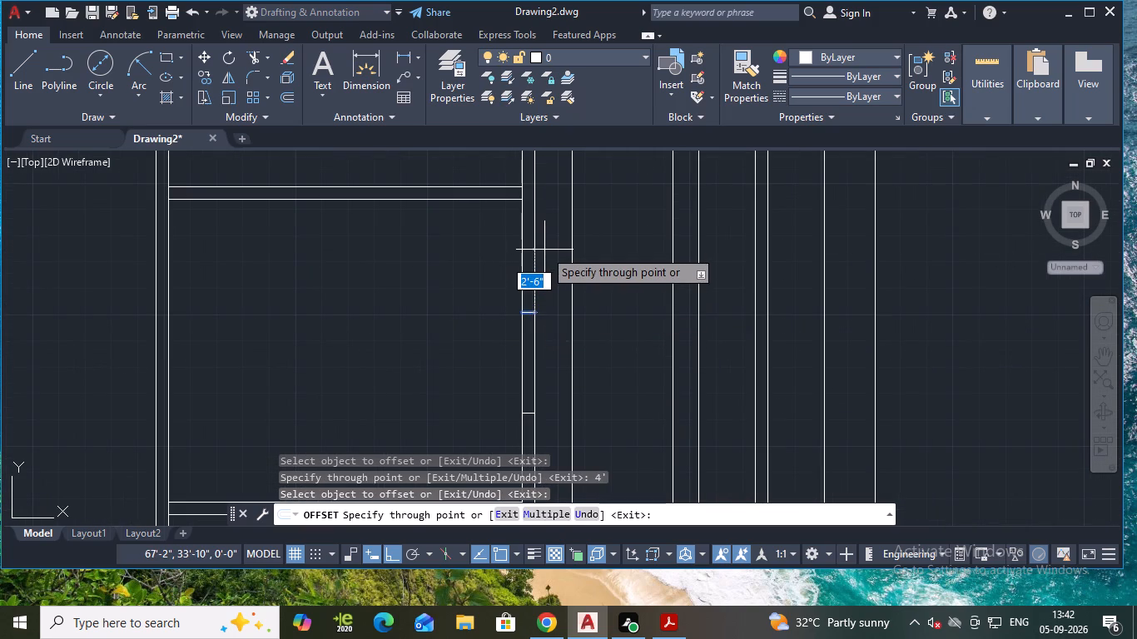
{"action": "type", "text": "3'"}
{"action": "key", "text": "Return"}
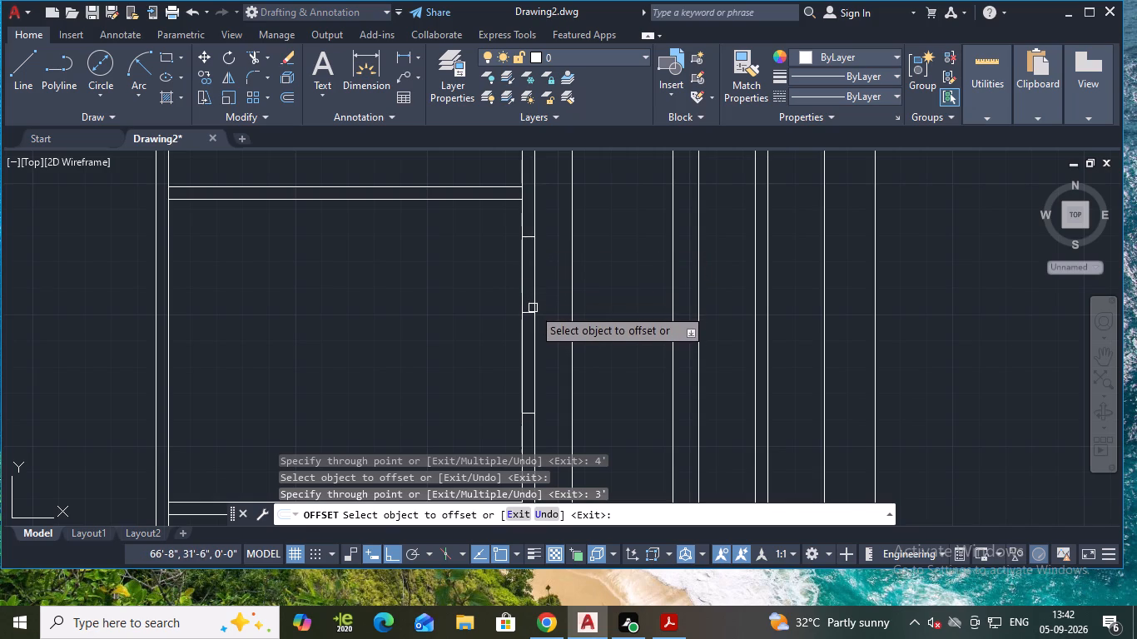
Offset the uppermost short line 1' upward, to just below the third horizontal partition.
{"action": "scroll", "coordinate": [529, 319], "scroll_direction": "up", "scroll_amount": 2}
{"action": "scroll", "coordinate": [527, 305], "scroll_direction": "down", "scroll_amount": 1}
{"action": "middle_click_drag", "start_coordinate": [529, 270], "coordinate": [535, 375]}
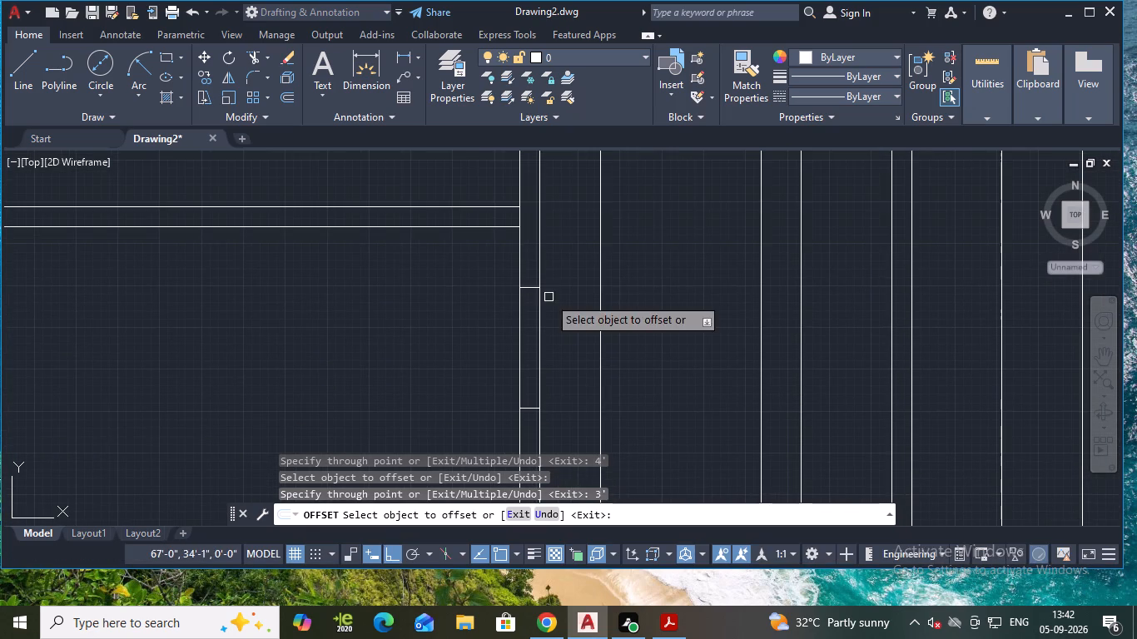
{"action": "left_click", "coordinate": [539, 285]}
{"action": "type", "text": "1'"}
{"action": "key", "text": "Return"}
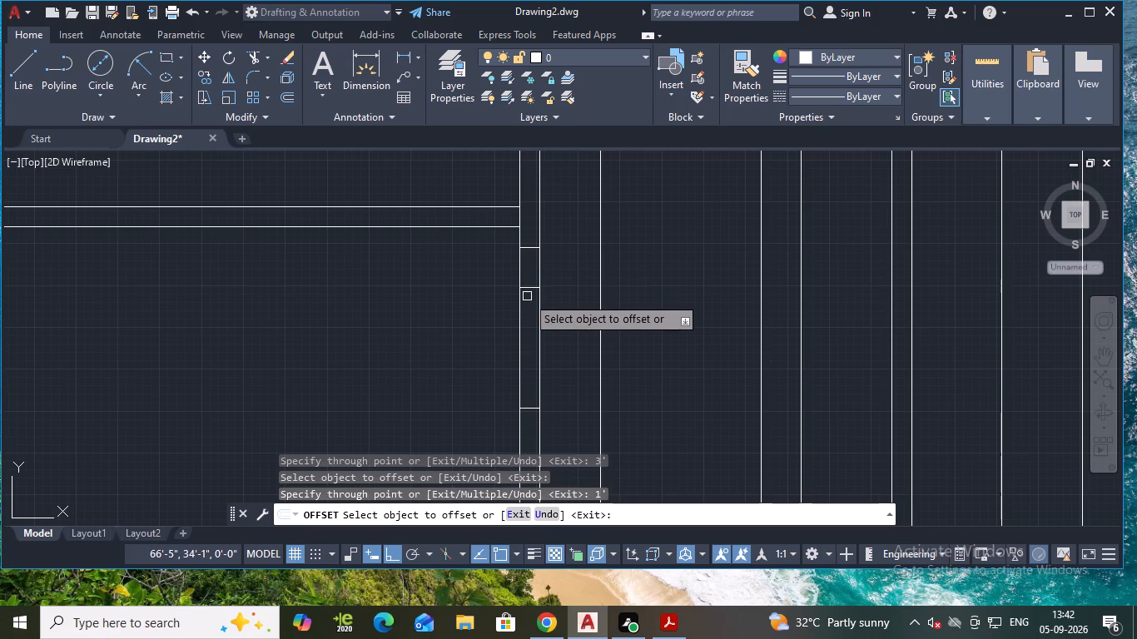
Offset the lower short line of the 3' pair below the third horizontal partition 1' upward, and end the Offset command.
{"action": "scroll", "coordinate": [521, 358], "scroll_direction": "down", "scroll_amount": 1}
{"action": "middle_click_drag", "start_coordinate": [521, 359], "coordinate": [523, 329]}
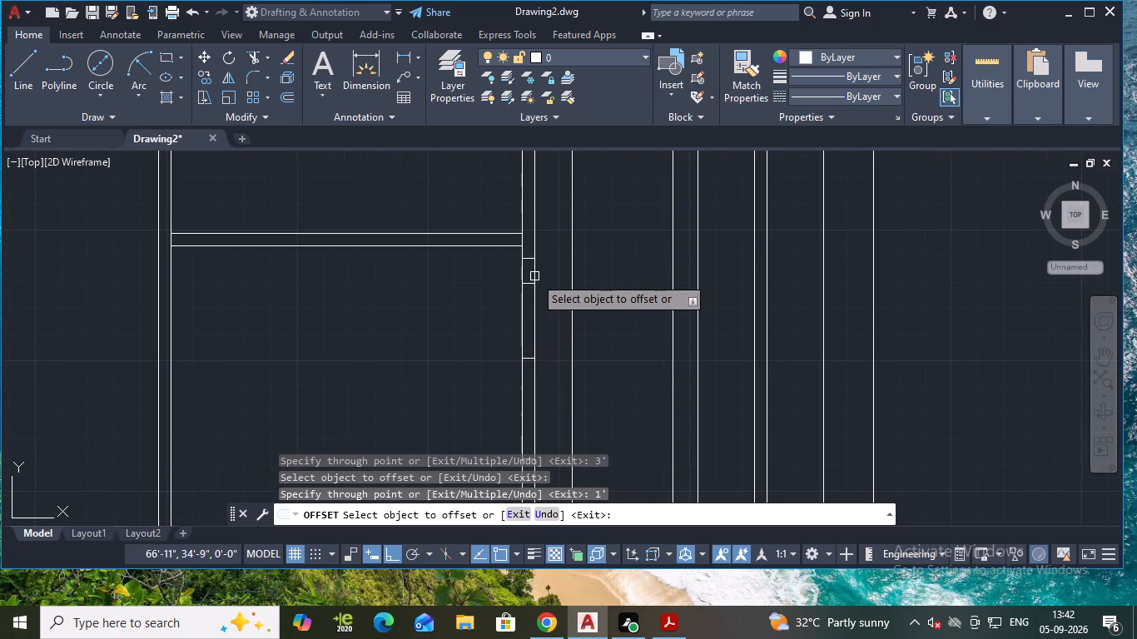
{"action": "left_click", "coordinate": [525, 355]}
{"action": "type", "text": "1'"}
{"action": "key", "text": "Return"}
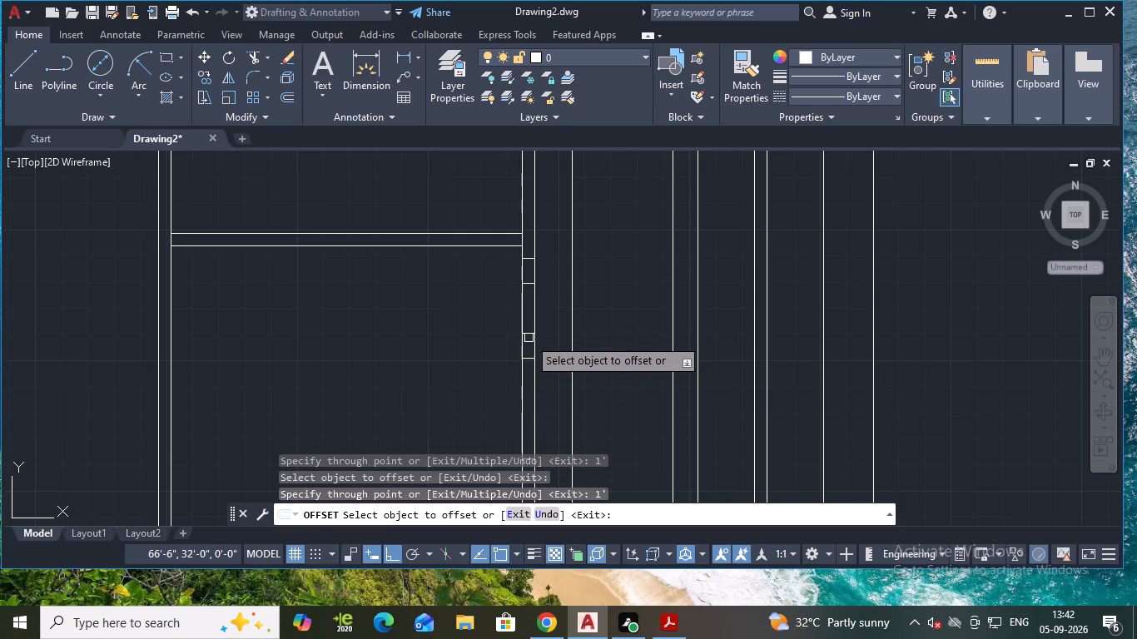
{"action": "scroll", "coordinate": [524, 319], "scroll_direction": "down", "scroll_amount": 2}
{"action": "middle_click_drag", "start_coordinate": [519, 279], "coordinate": [532, 341]}
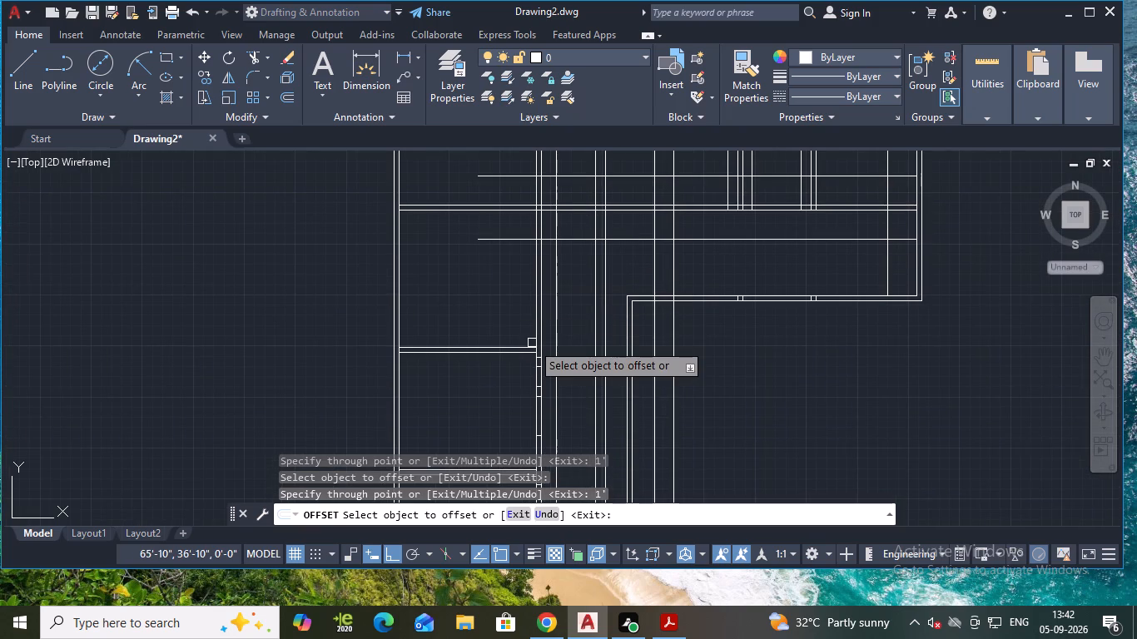
{"action": "key", "text": "Escape"}
{"action": "key", "text": "Escape"}
{"action": "key", "text": "Escape"}
{"action": "key", "text": "Escape"}
{"action": "key", "text": "Escape"}
{"action": "key", "text": "Escape"}
{"action": "key", "text": "Escape"}
{"action": "key", "text": "Escape"}
{"action": "key", "text": "Escape"}
{"action": "key", "text": "Escape"}
{"action": "key", "text": "Escape"}
{"action": "key", "text": "Escape"}
{"action": "key", "text": "Escape"}
{"action": "key", "text": "Escape"}
{"action": "key", "text": "Escape"}
{"action": "key", "text": "Escape"}
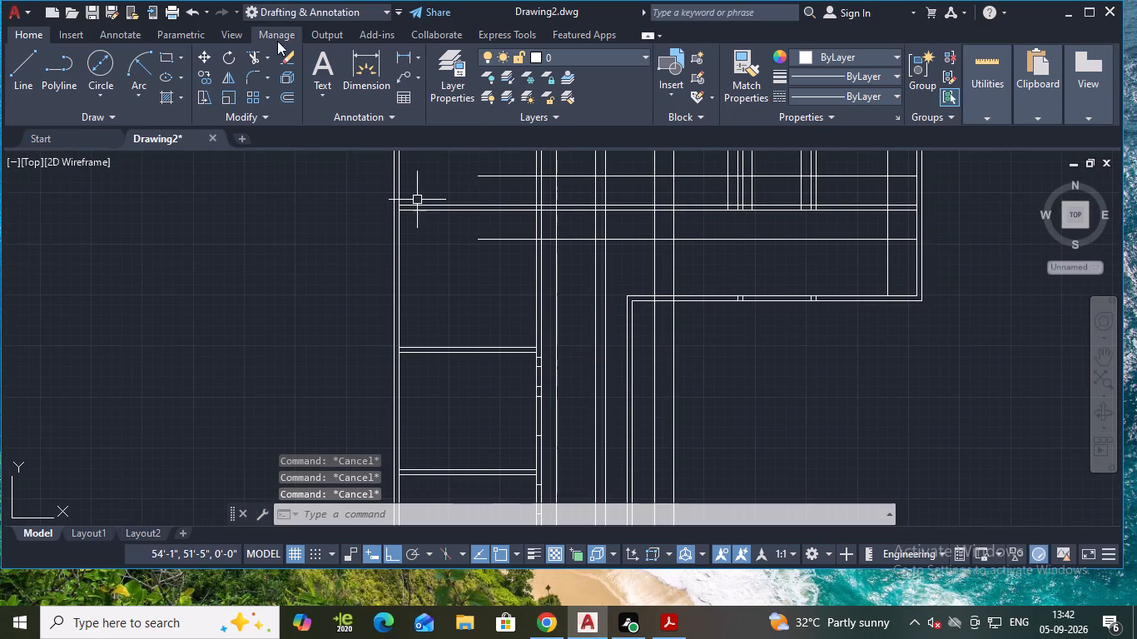
Trim the lowest horizontal guide line on both sides of the vertical partition, plus the lower end of the adjacent vertical guide line.
{"action": "left_click", "coordinate": [256, 56]}
{"action": "middle_click_drag", "start_coordinate": [494, 330], "coordinate": [503, 280]}
{"action": "scroll", "coordinate": [767, 390], "scroll_direction": "down", "scroll_amount": 1}
{"action": "middle_click_drag", "start_coordinate": [771, 389], "coordinate": [710, 247]}
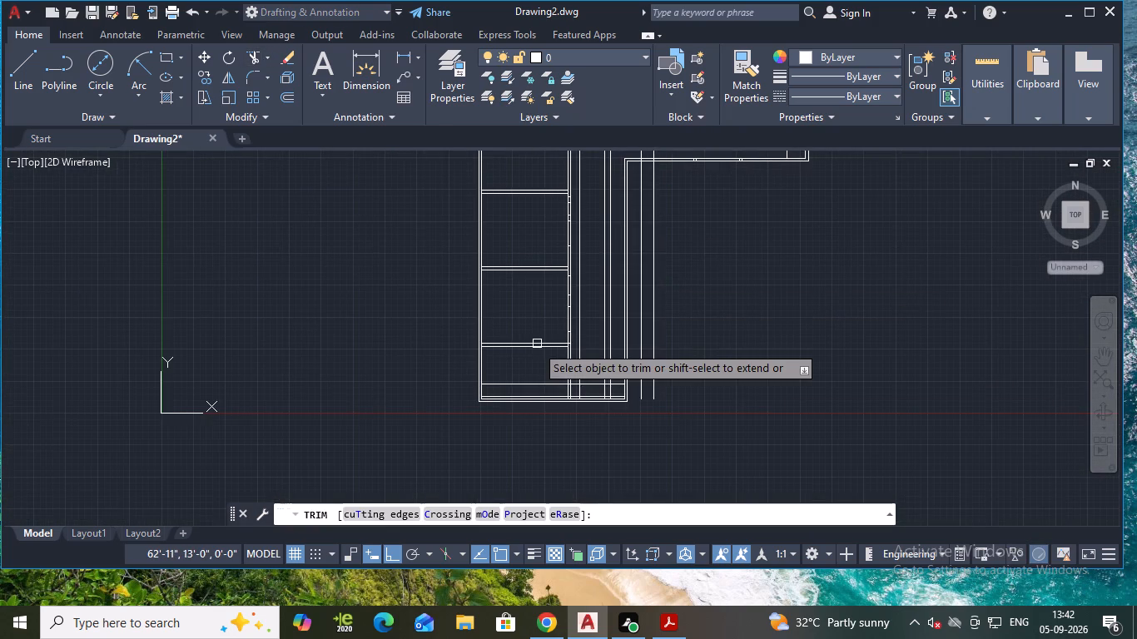
{"action": "scroll", "coordinate": [547, 400], "scroll_direction": "up", "scroll_amount": 5}
{"action": "scroll", "coordinate": [581, 389], "scroll_direction": "down", "scroll_amount": 1}
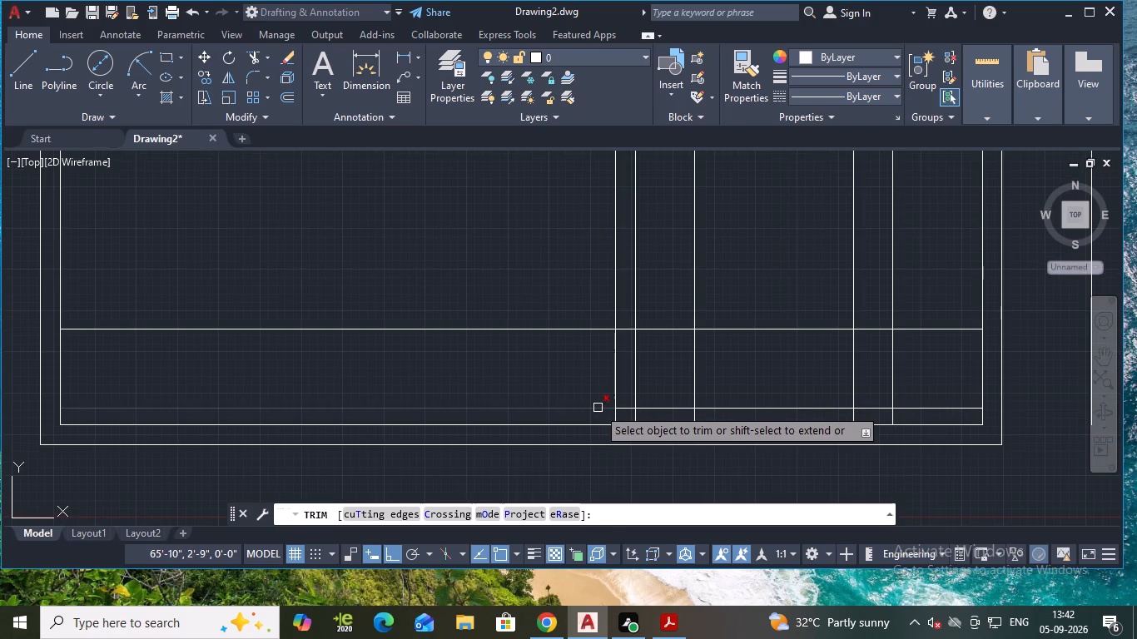
{"action": "left_click", "coordinate": [598, 408]}
{"action": "left_click", "coordinate": [688, 408]}
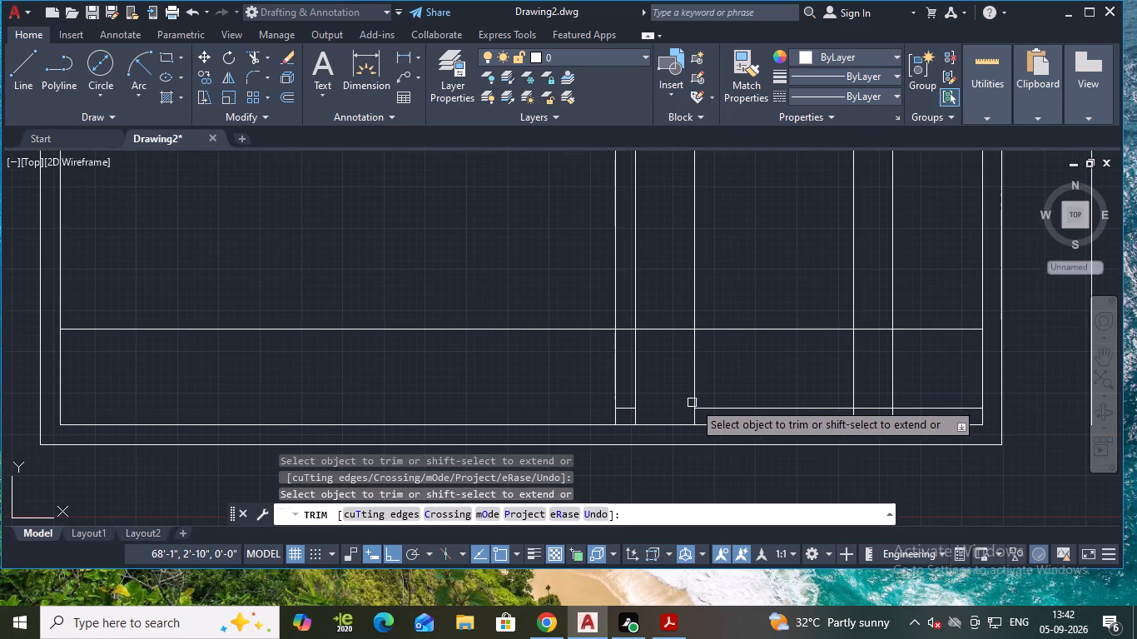
{"action": "left_click_drag", "start_coordinate": [693, 398], "coordinate": [702, 412]}
{"action": "left_click", "coordinate": [697, 414]}
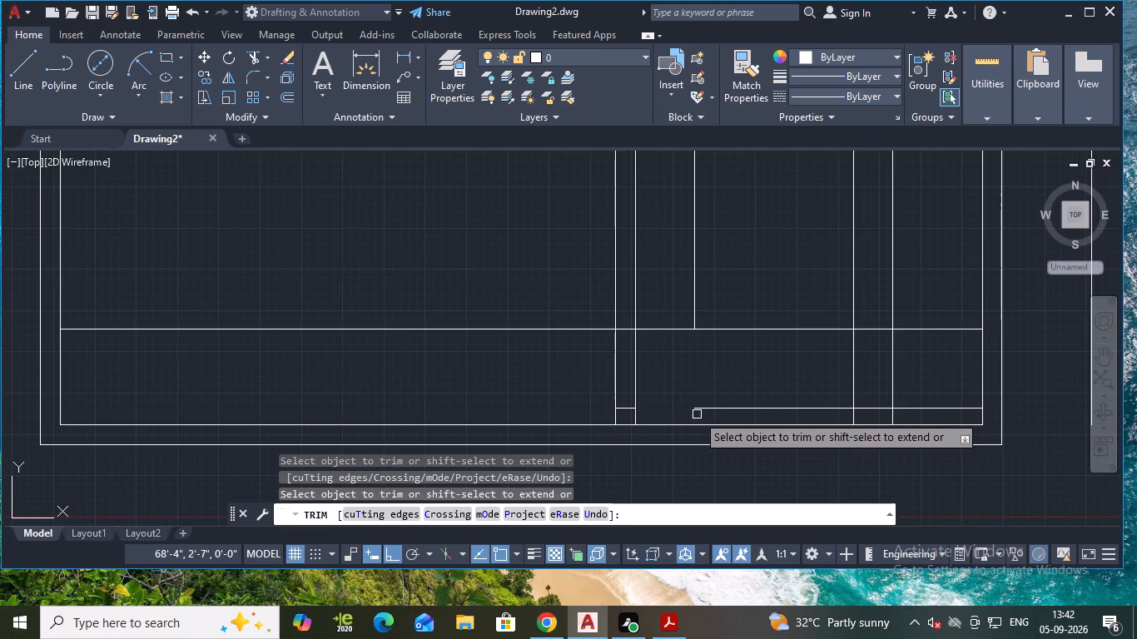
Trim the inner wall line across the vertical partition's base and both partition lines between the two lowest guides to open a doorway.
{"action": "scroll", "coordinate": [628, 409], "scroll_direction": "up", "scroll_amount": 1}
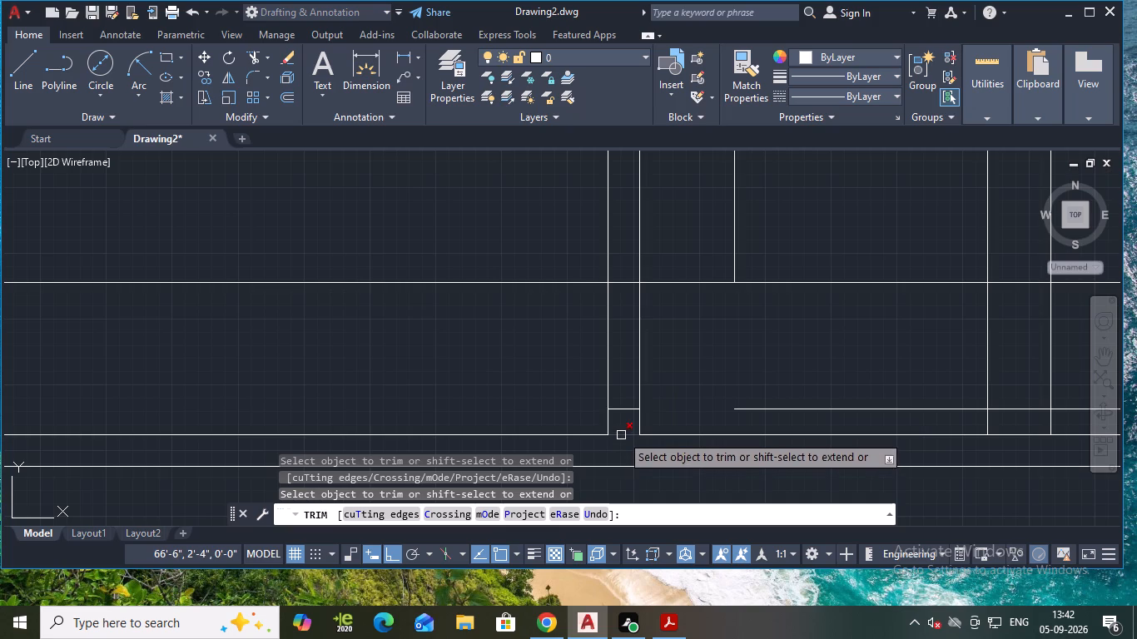
{"action": "left_click", "coordinate": [621, 433]}
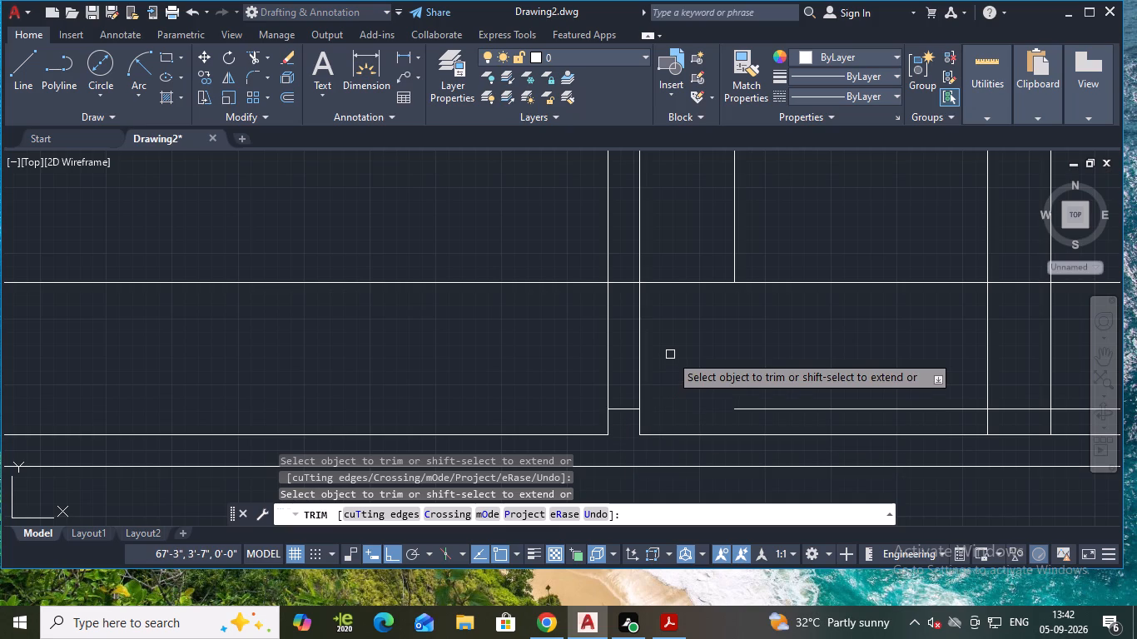
{"action": "left_click_drag", "start_coordinate": [681, 344], "coordinate": [549, 344]}
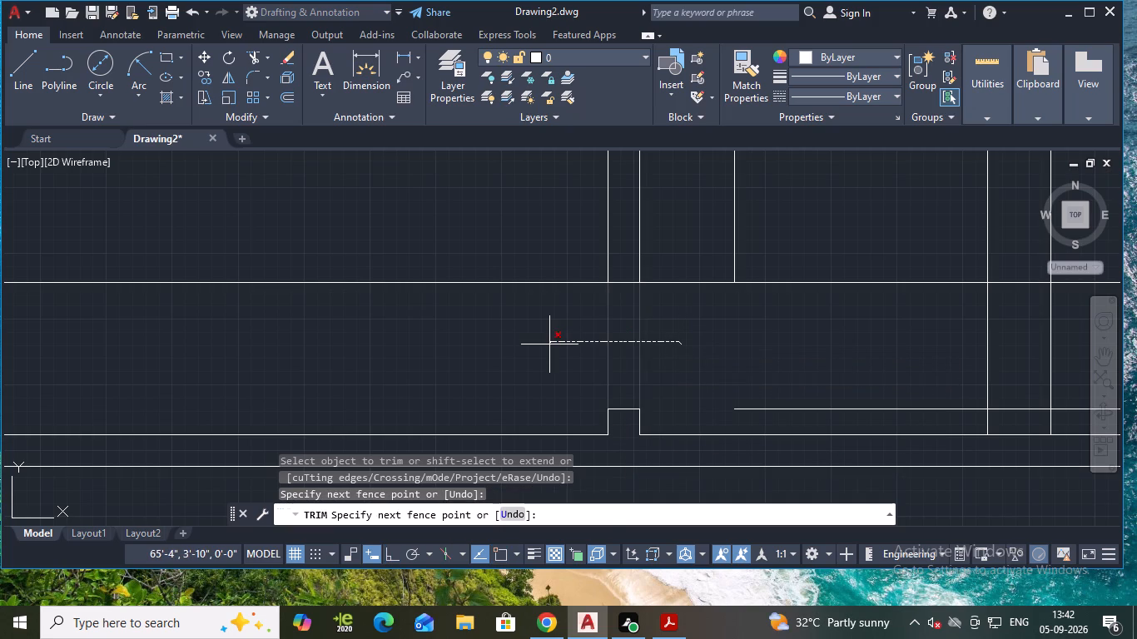
Trim the guide line at the doorway's upper end on both sides of the partition, and remove the adjacent vertical guide line.
{"action": "left_click_drag", "start_coordinate": [529, 240], "coordinate": [539, 323]}
{"action": "left_click_drag", "start_coordinate": [616, 346], "coordinate": [837, 220]}
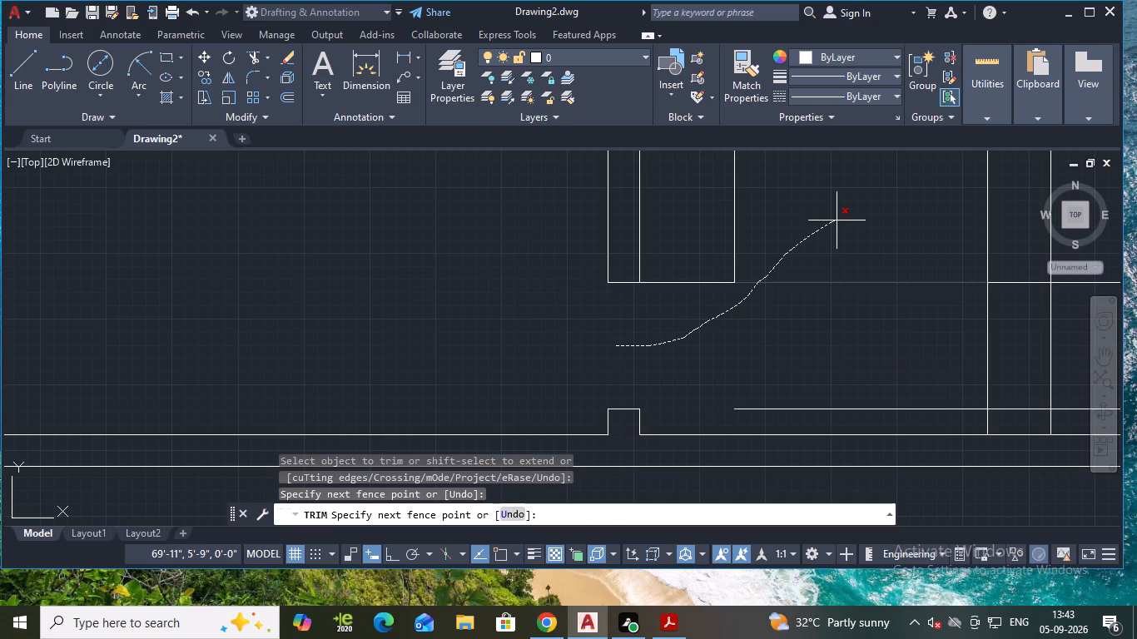
{"action": "left_click_drag", "start_coordinate": [837, 220], "coordinate": [761, 262]}
Trim both vertical partition lines between the two short lines just below the second horizontal partition to open a doorway.
{"action": "scroll", "coordinate": [761, 263], "scroll_direction": "down", "scroll_amount": 3}
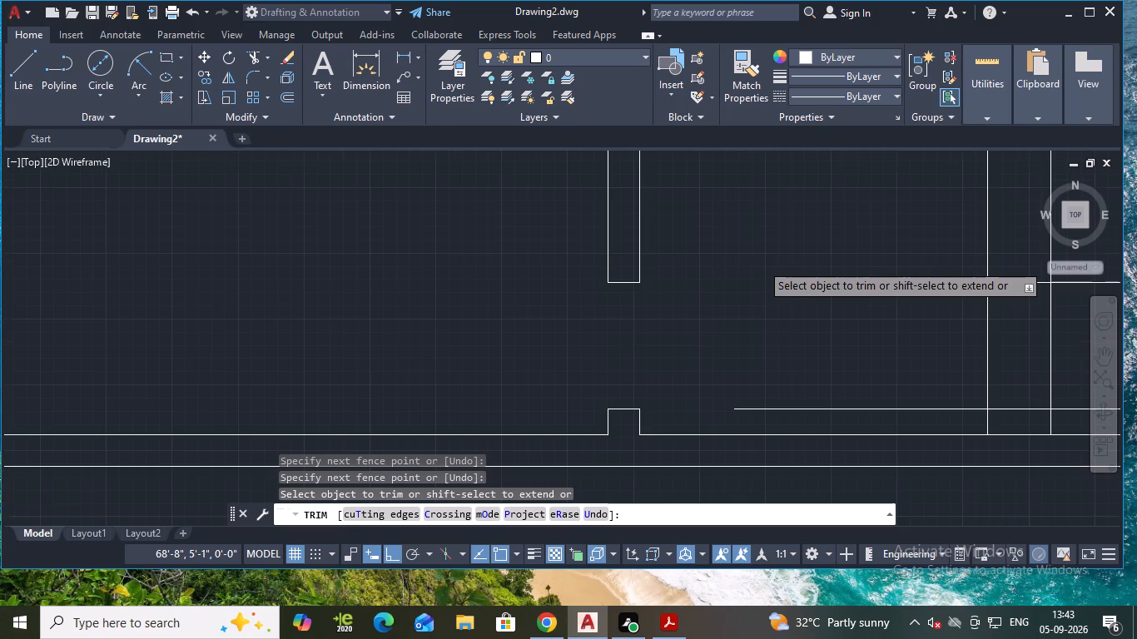
{"action": "middle_click_drag", "start_coordinate": [743, 296], "coordinate": [725, 350]}
{"action": "scroll", "coordinate": [725, 311], "scroll_direction": "down", "scroll_amount": 2}
{"action": "middle_click_drag", "start_coordinate": [738, 256], "coordinate": [743, 316]}
{"action": "scroll", "coordinate": [742, 317], "scroll_direction": "down", "scroll_amount": 2}
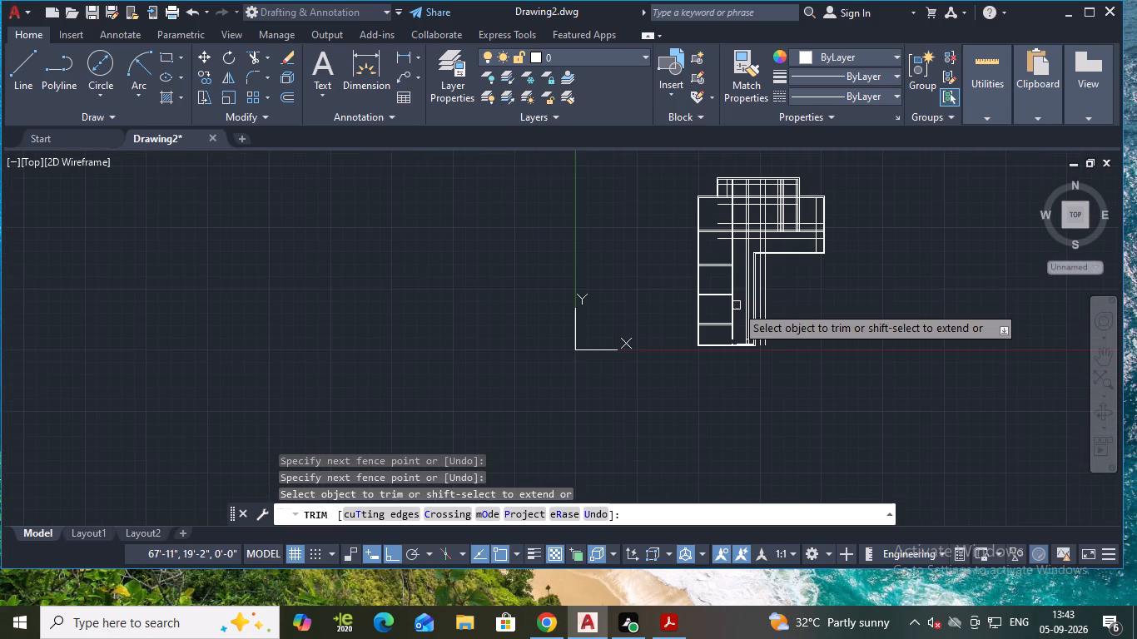
{"action": "scroll", "coordinate": [729, 269], "scroll_direction": "up", "scroll_amount": 1}
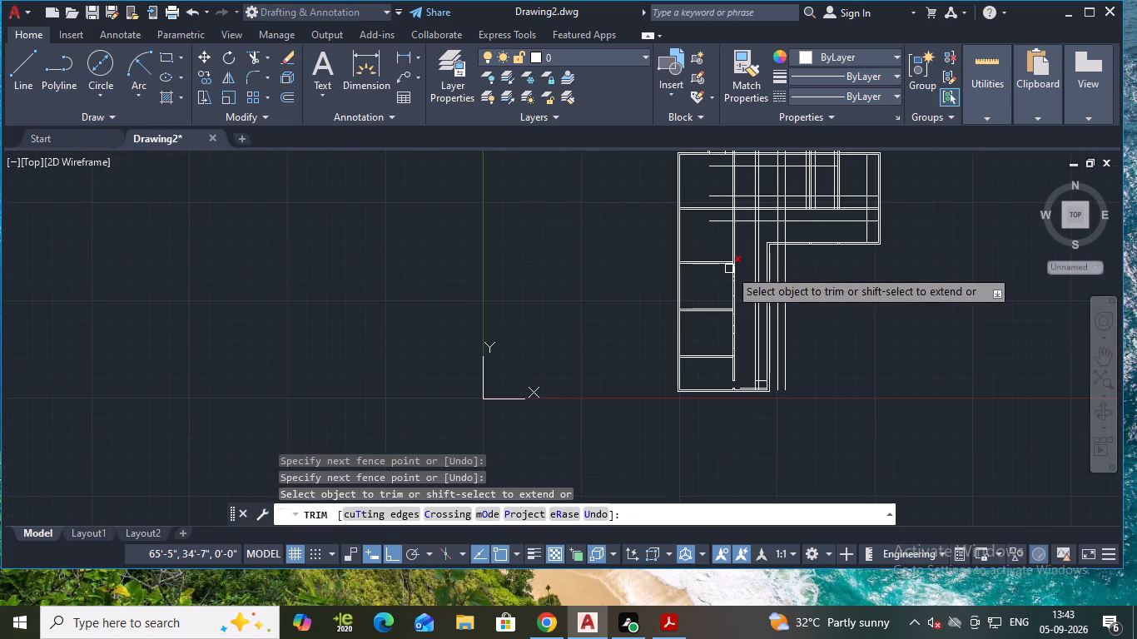
{"action": "scroll", "coordinate": [752, 338], "scroll_direction": "up", "scroll_amount": 2}
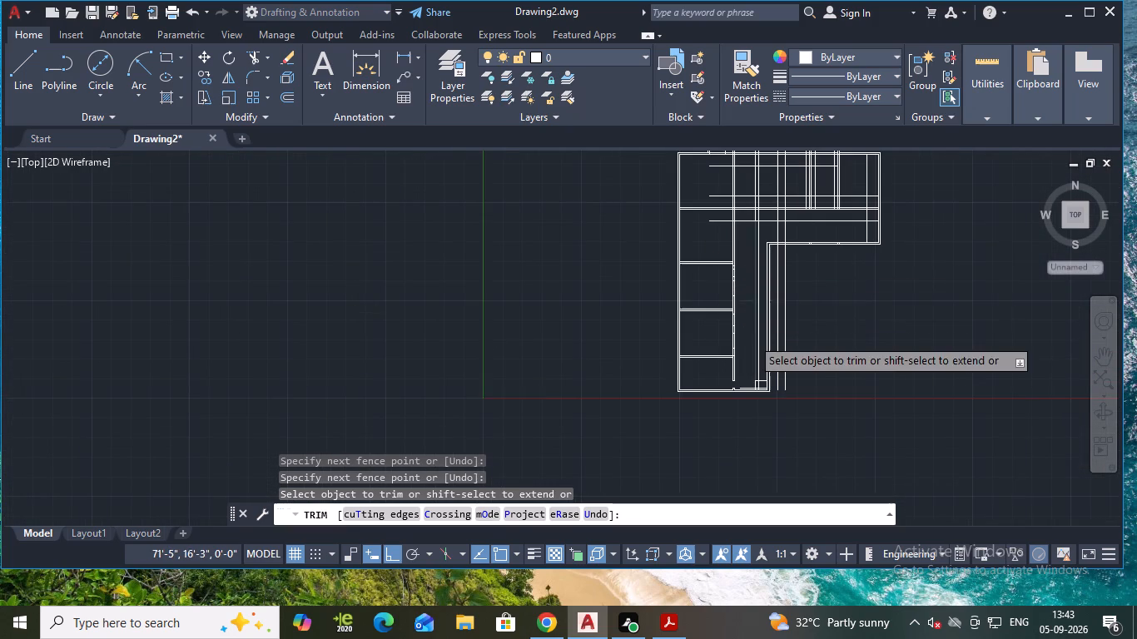
{"action": "scroll", "coordinate": [752, 338], "scroll_direction": "up", "scroll_amount": 1}
{"action": "middle_click_drag", "start_coordinate": [693, 338], "coordinate": [738, 248]}
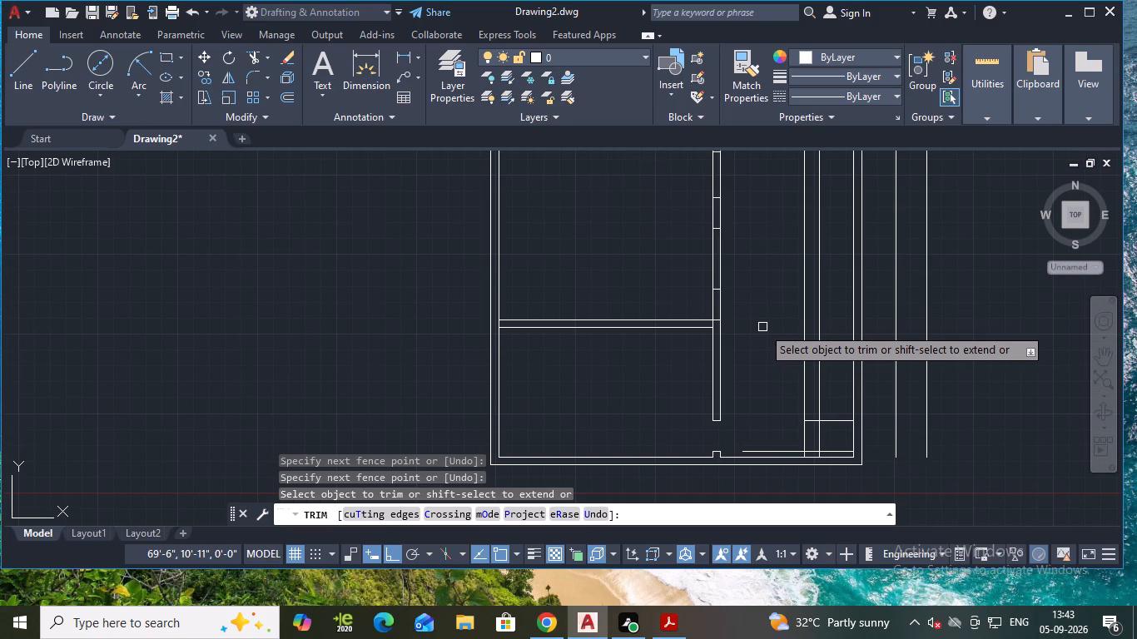
{"action": "middle_click_drag", "start_coordinate": [747, 269], "coordinate": [757, 374]}
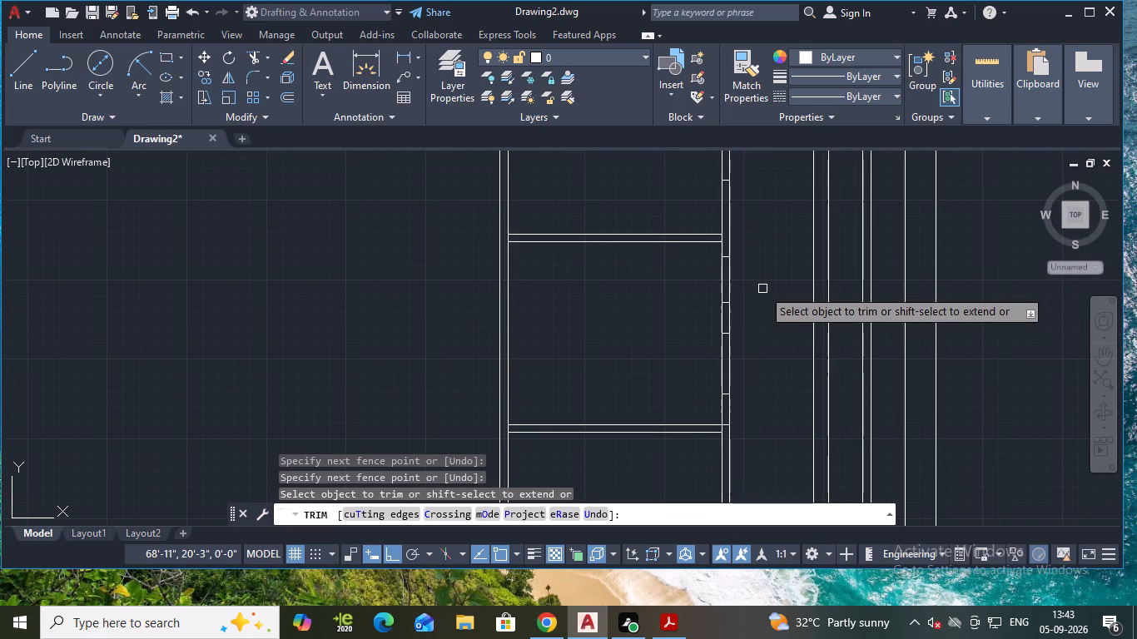
{"action": "left_click_drag", "start_coordinate": [762, 285], "coordinate": [669, 275]}
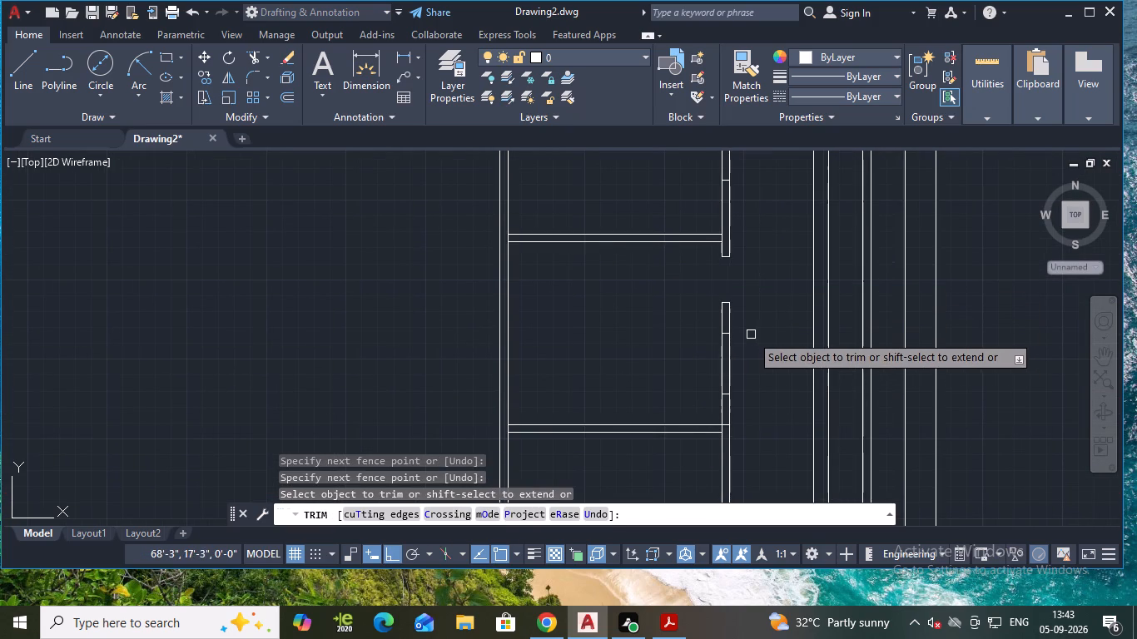
Remove the two extra short lines 4' and 1' below the uppermost one, under the third horizontal partition, using Trim.
{"action": "middle_click_drag", "start_coordinate": [787, 260], "coordinate": [794, 419]}
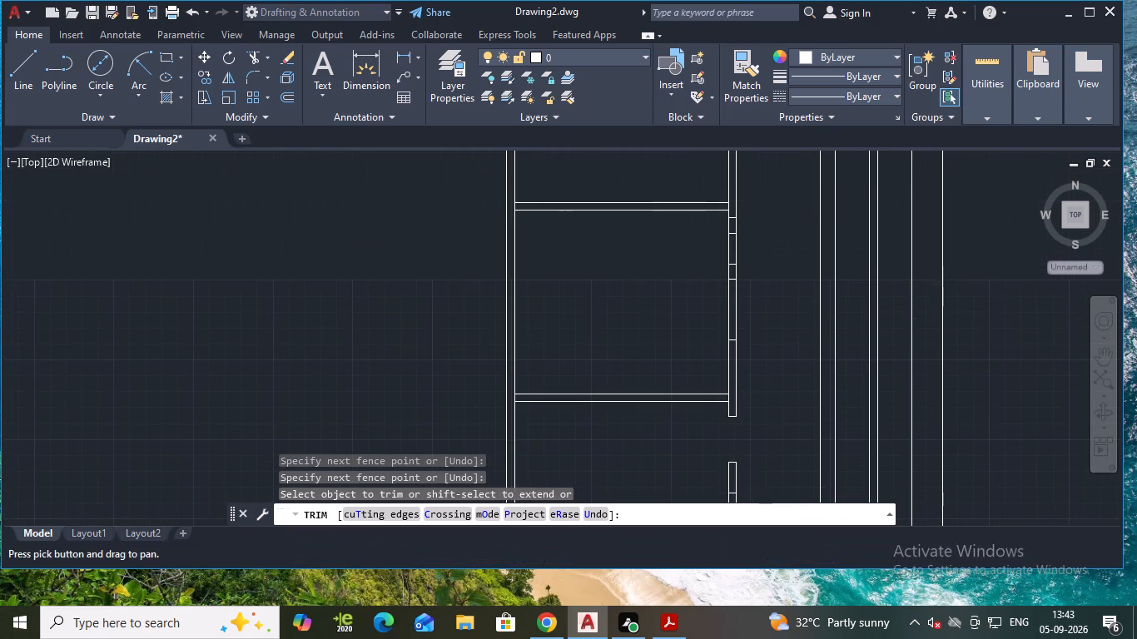
{"action": "scroll", "coordinate": [729, 264], "scroll_direction": "up", "scroll_amount": 2}
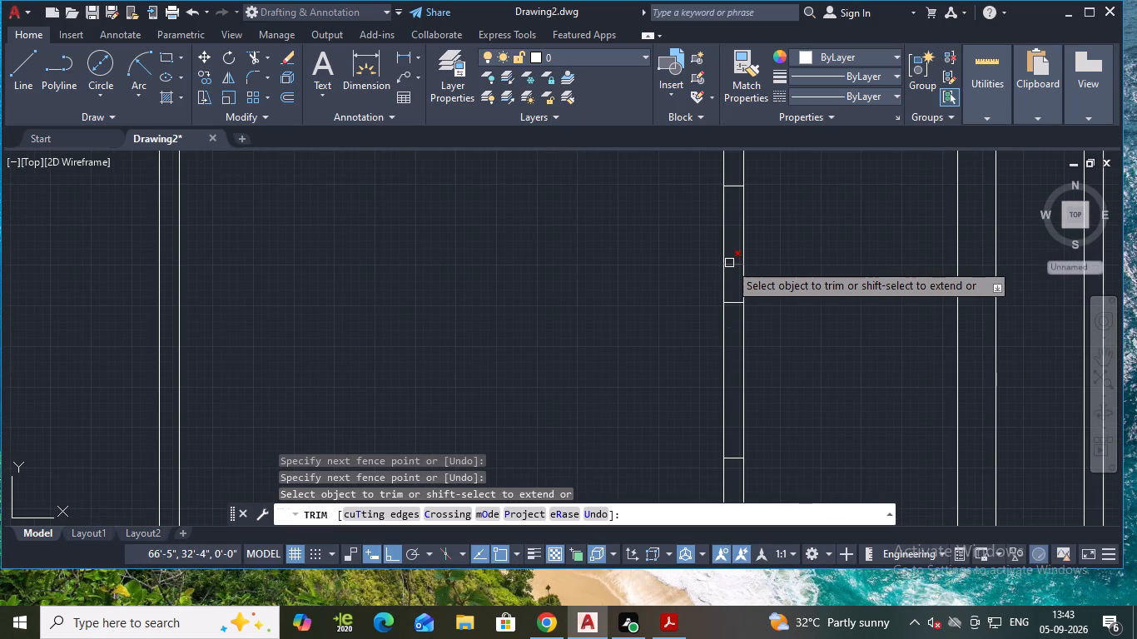
{"action": "left_click", "coordinate": [729, 305]}
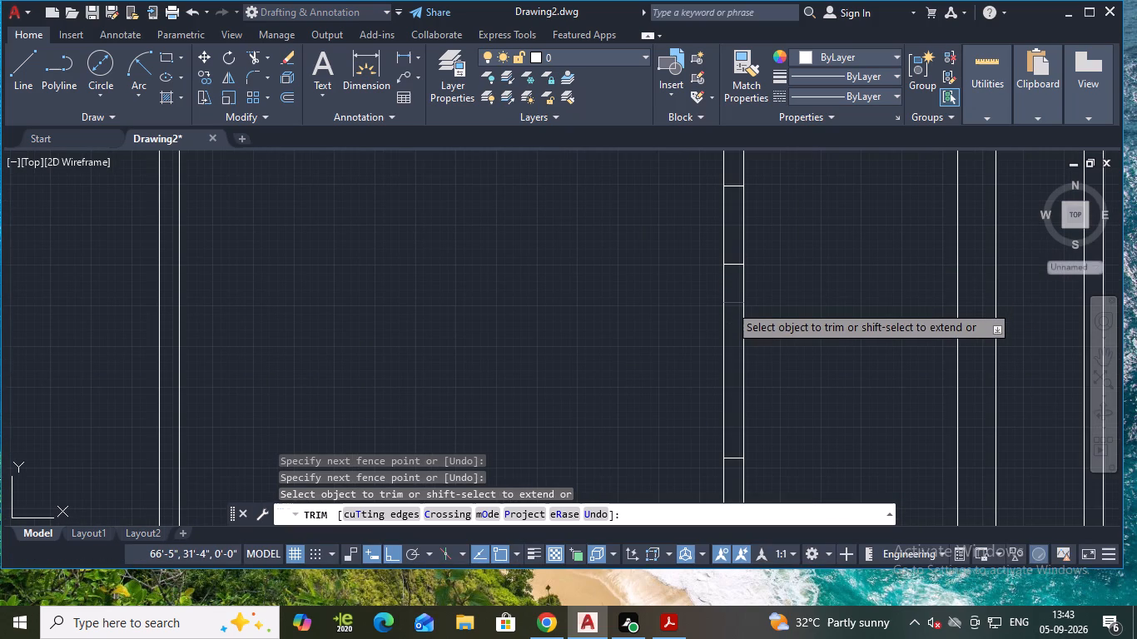
{"action": "left_click", "coordinate": [732, 184]}
Trim both vertical partition lines between the two uppermost short lines below the third horizontal partition to open a doorway.
{"action": "scroll", "coordinate": [763, 198], "scroll_direction": "down", "scroll_amount": 1}
{"action": "middle_click_drag", "start_coordinate": [767, 201], "coordinate": [767, 202]}
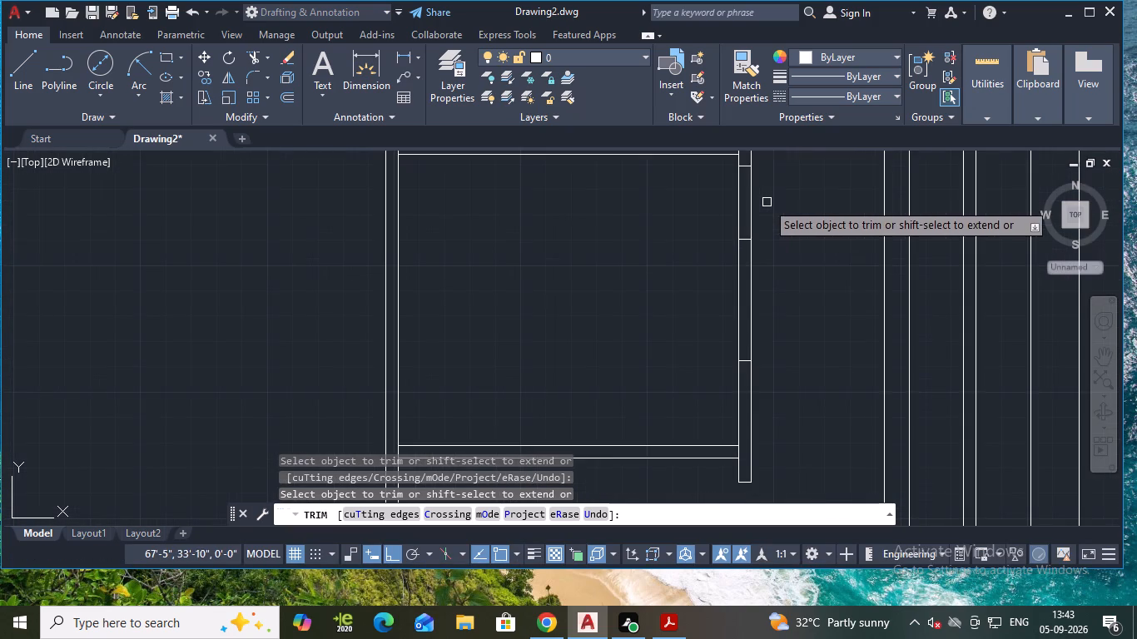
{"action": "middle_click_drag", "start_coordinate": [767, 202], "coordinate": [768, 302]}
{"action": "left_click_drag", "start_coordinate": [771, 283], "coordinate": [707, 314]}
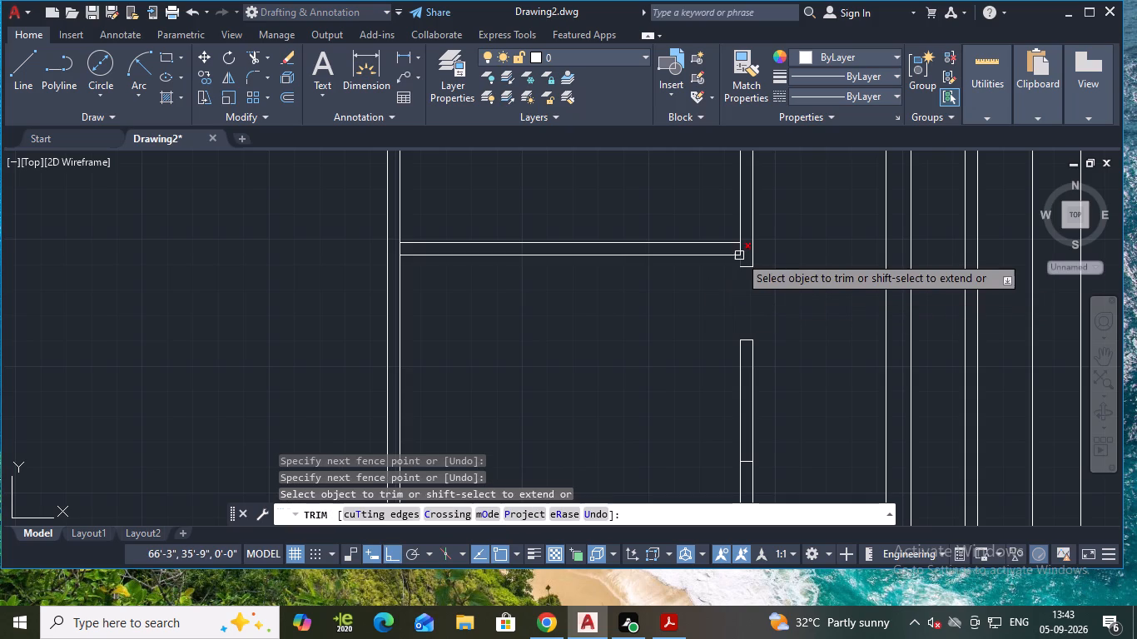
Trim the leftover vertical line segments inside the junctions of the third and second horizontal partitions with the vertical partition.
{"action": "left_click", "coordinate": [743, 247]}
{"action": "scroll", "coordinate": [785, 405], "scroll_direction": "down", "scroll_amount": 1}
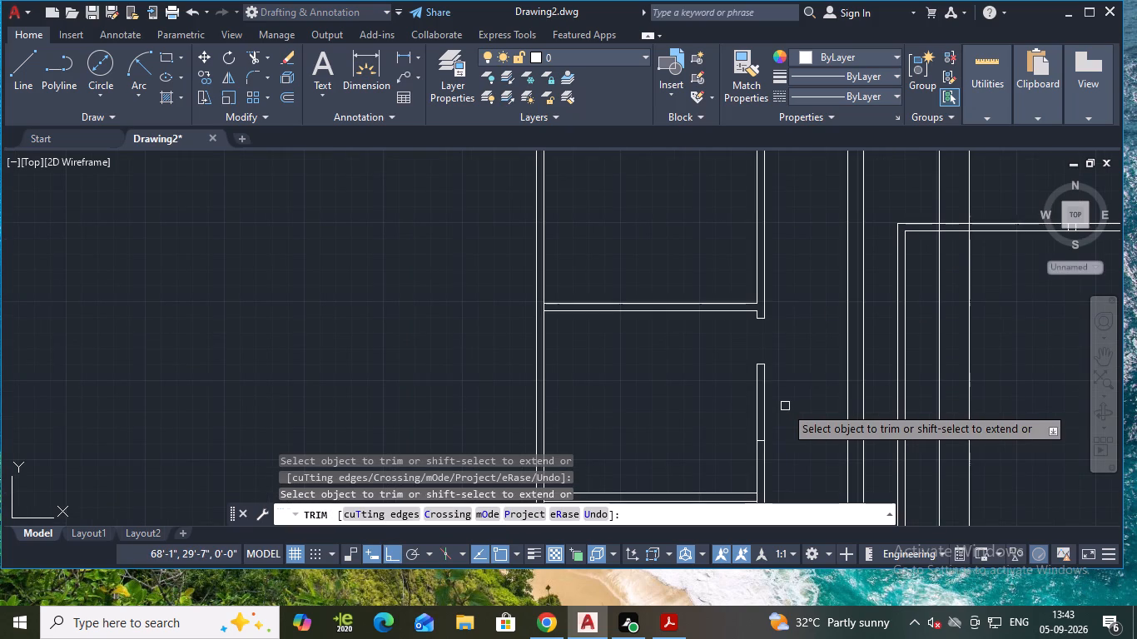
{"action": "scroll", "coordinate": [786, 407], "scroll_direction": "down", "scroll_amount": 1}
{"action": "middle_click_drag", "start_coordinate": [786, 403], "coordinate": [786, 301]}
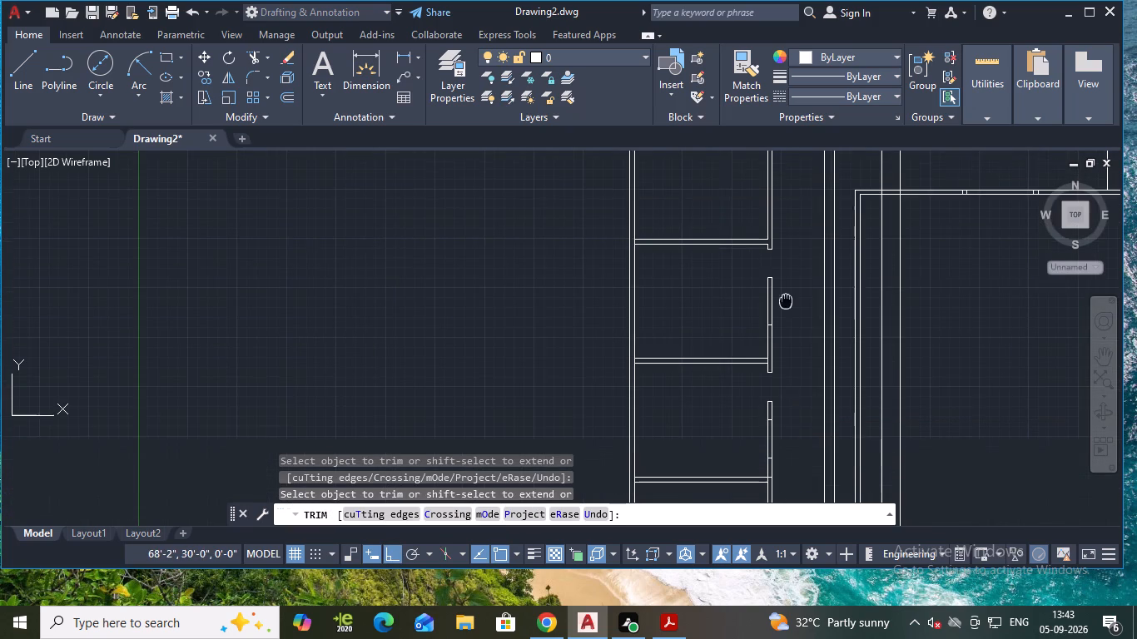
{"action": "scroll", "coordinate": [769, 374], "scroll_direction": "up", "scroll_amount": 2}
{"action": "left_click", "coordinate": [758, 342]}
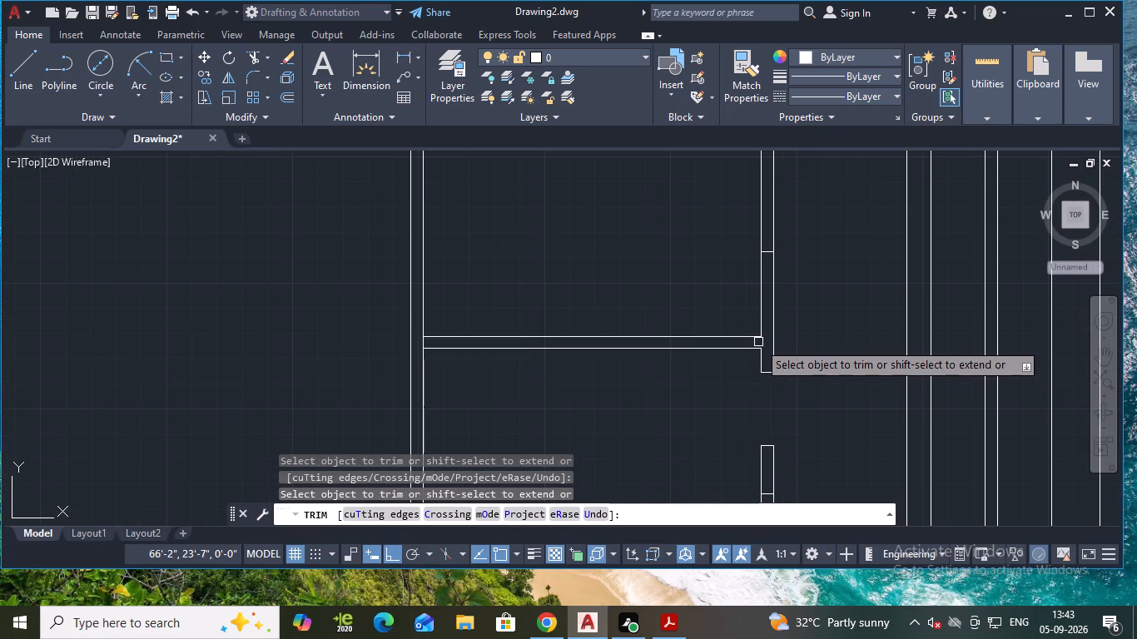
Trim the overlapping horizontal and vertical line segments where the lowest horizontal partition meets the vertical partition.
{"action": "scroll", "coordinate": [812, 311], "scroll_direction": "down", "scroll_amount": 3}
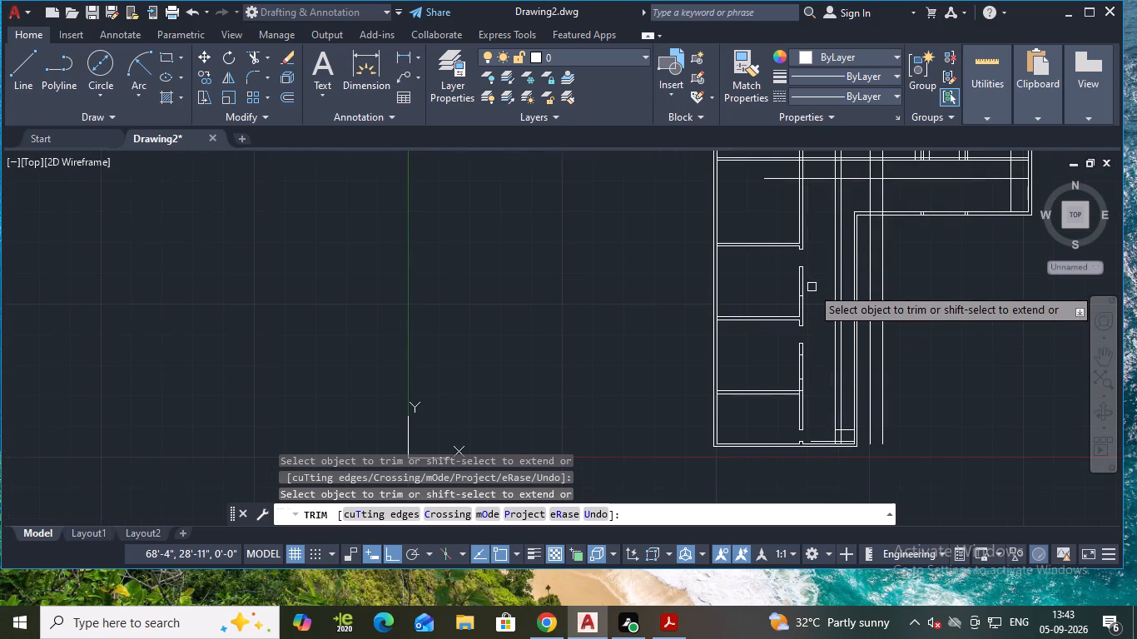
{"action": "scroll", "coordinate": [821, 392], "scroll_direction": "up", "scroll_amount": 5}
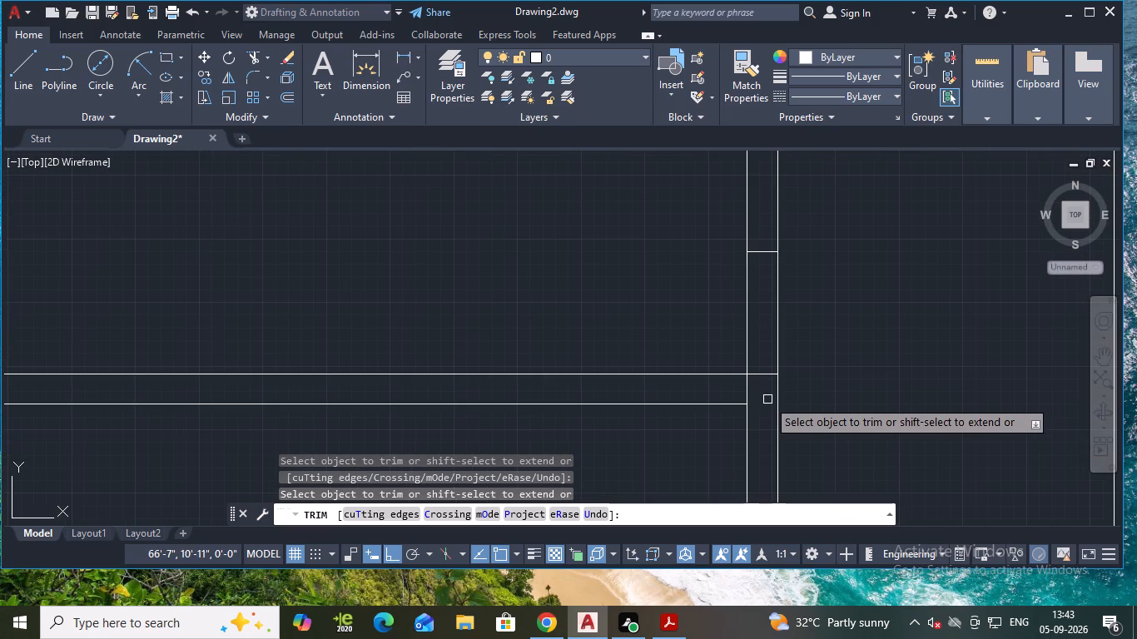
{"action": "scroll", "coordinate": [807, 378], "scroll_direction": "down", "scroll_amount": 1}
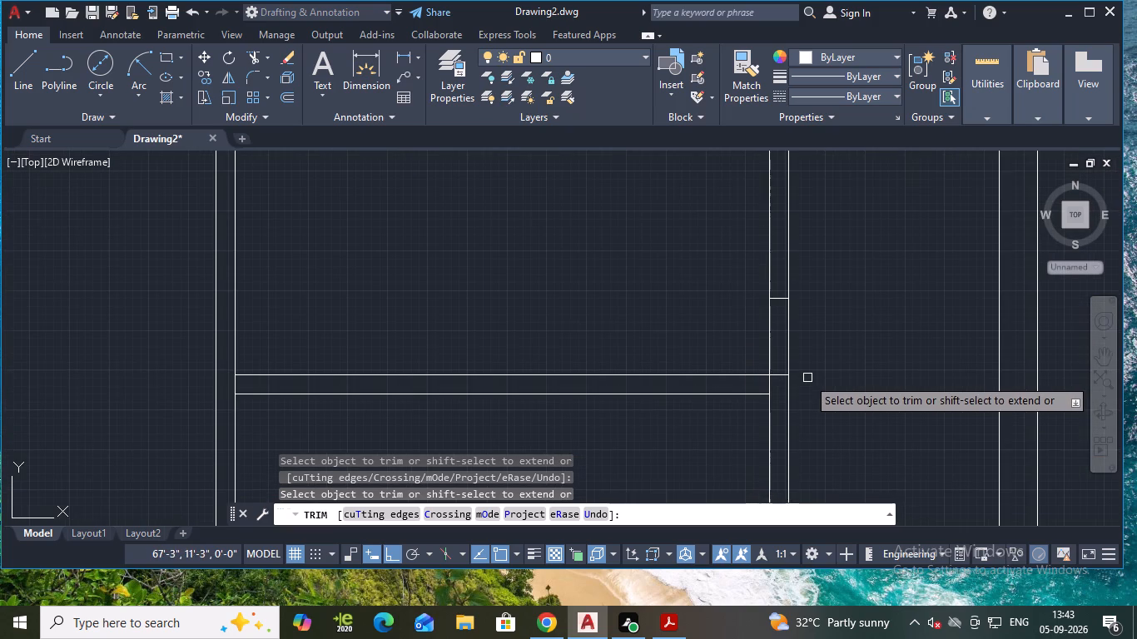
{"action": "scroll", "coordinate": [807, 378], "scroll_direction": "down", "scroll_amount": 3}
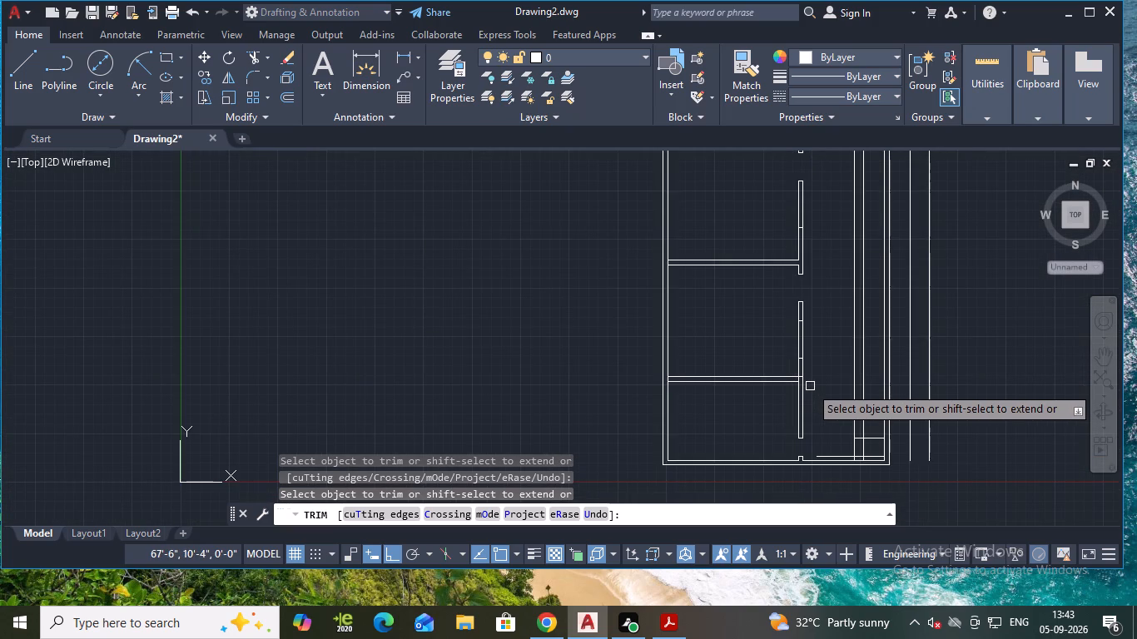
{"action": "scroll", "coordinate": [805, 389], "scroll_direction": "up", "scroll_amount": 2}
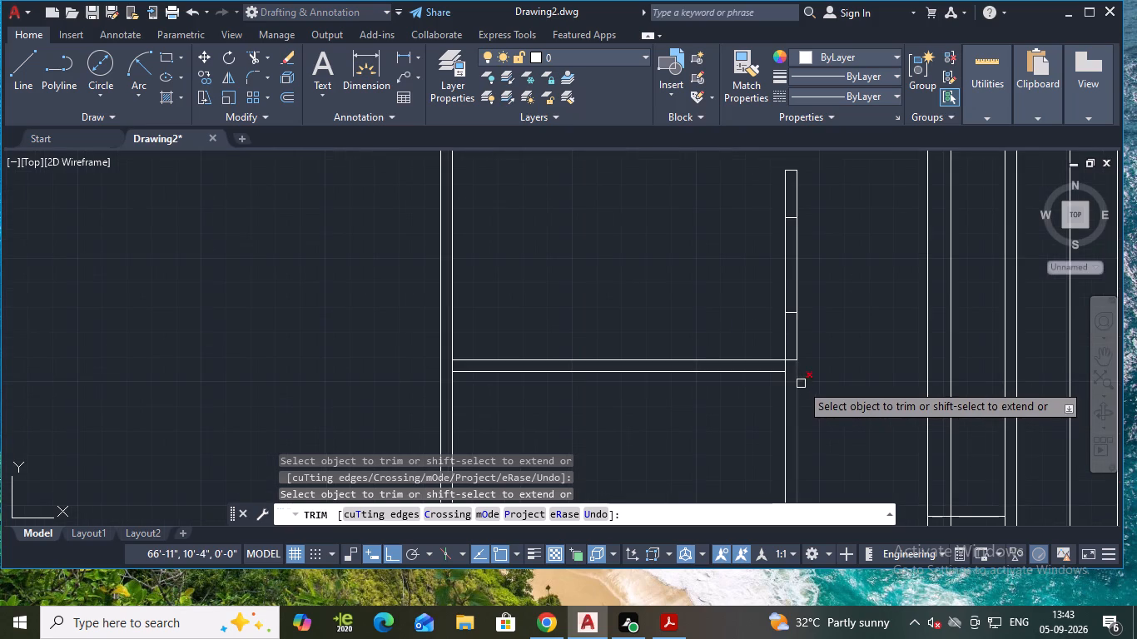
{"action": "scroll", "coordinate": [800, 383], "scroll_direction": "up", "scroll_amount": 2}
{"action": "left_click", "coordinate": [768, 324]}
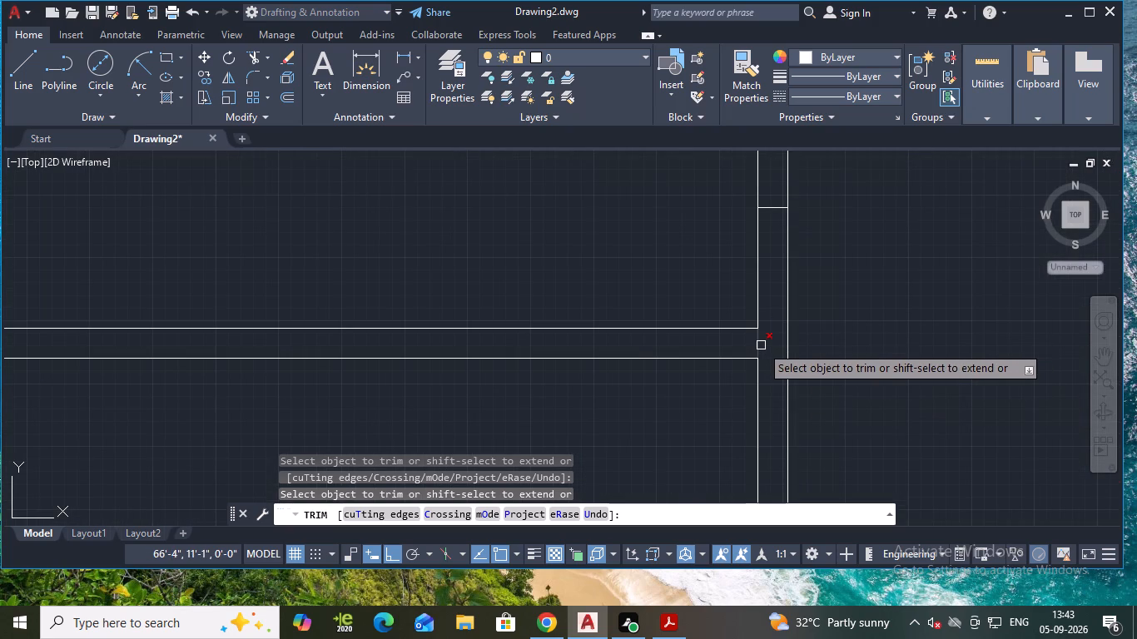
{"action": "left_click", "coordinate": [760, 344]}
Open a doorway in the vertical partition just below the fourth horizontal partition, and trim the guide line beneath it on both sides.
{"action": "scroll", "coordinate": [847, 305], "scroll_direction": "down", "scroll_amount": 4}
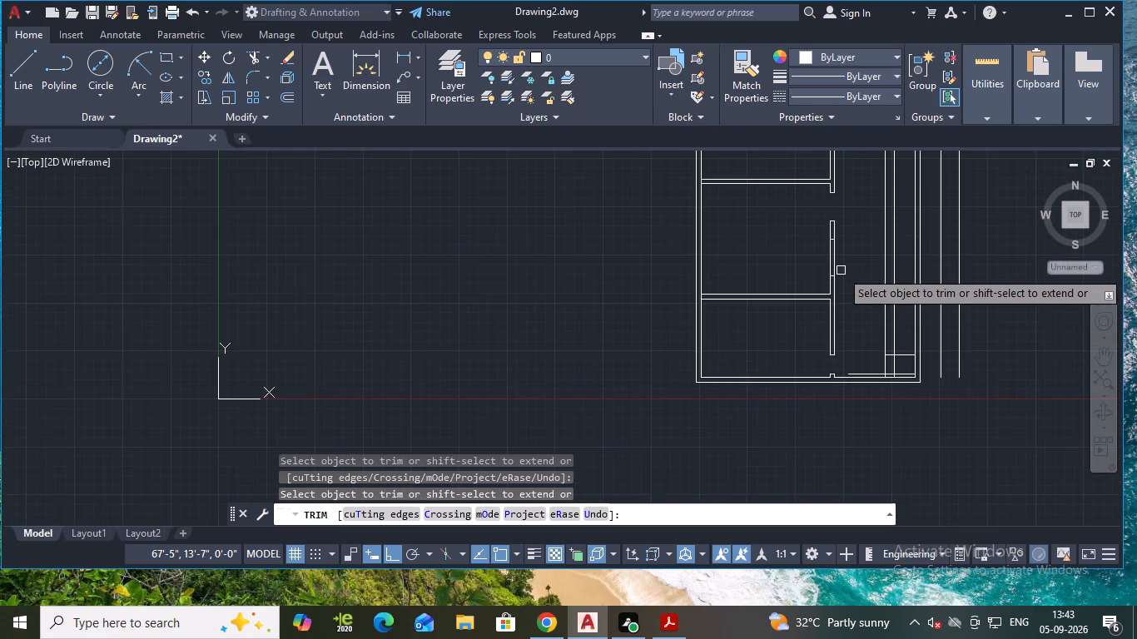
{"action": "middle_click_drag", "start_coordinate": [841, 267], "coordinate": [816, 426]}
{"action": "middle_click_drag", "start_coordinate": [817, 270], "coordinate": [777, 424]}
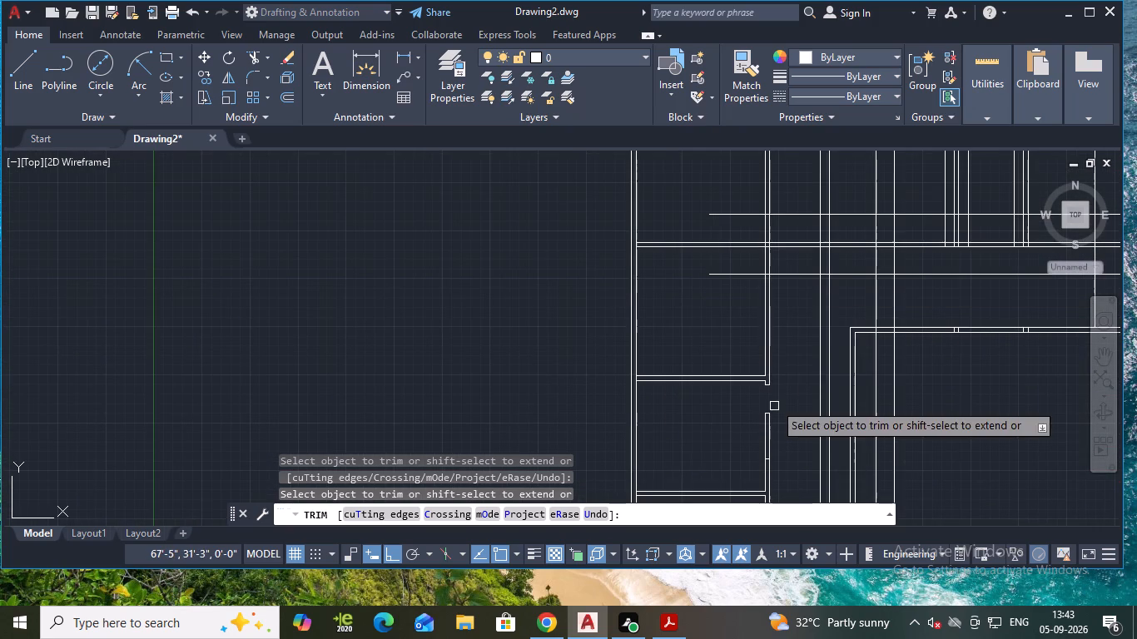
{"action": "scroll", "coordinate": [781, 375], "scroll_direction": "down", "scroll_amount": 1}
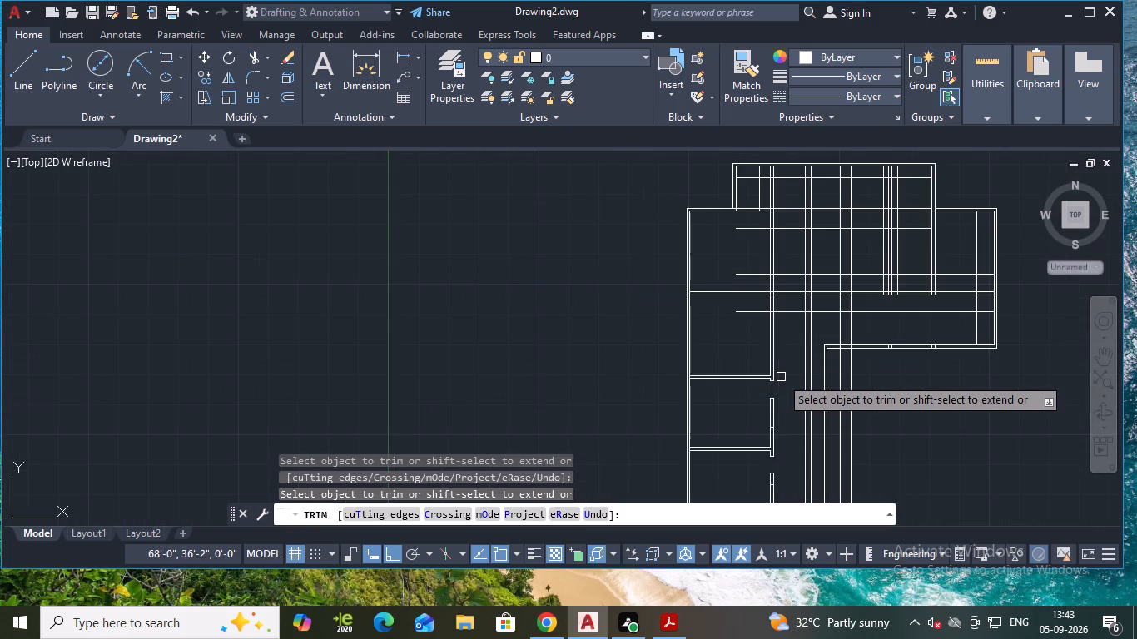
{"action": "middle_click_drag", "start_coordinate": [782, 374], "coordinate": [786, 297]}
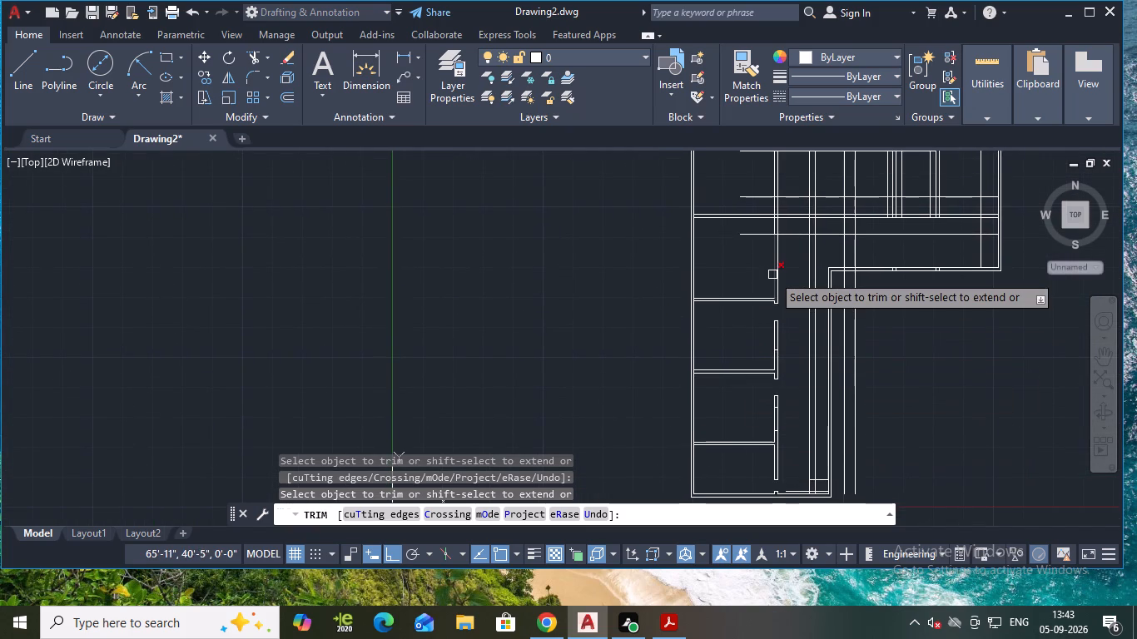
{"action": "scroll", "coordinate": [772, 274], "scroll_direction": "up", "scroll_amount": 1}
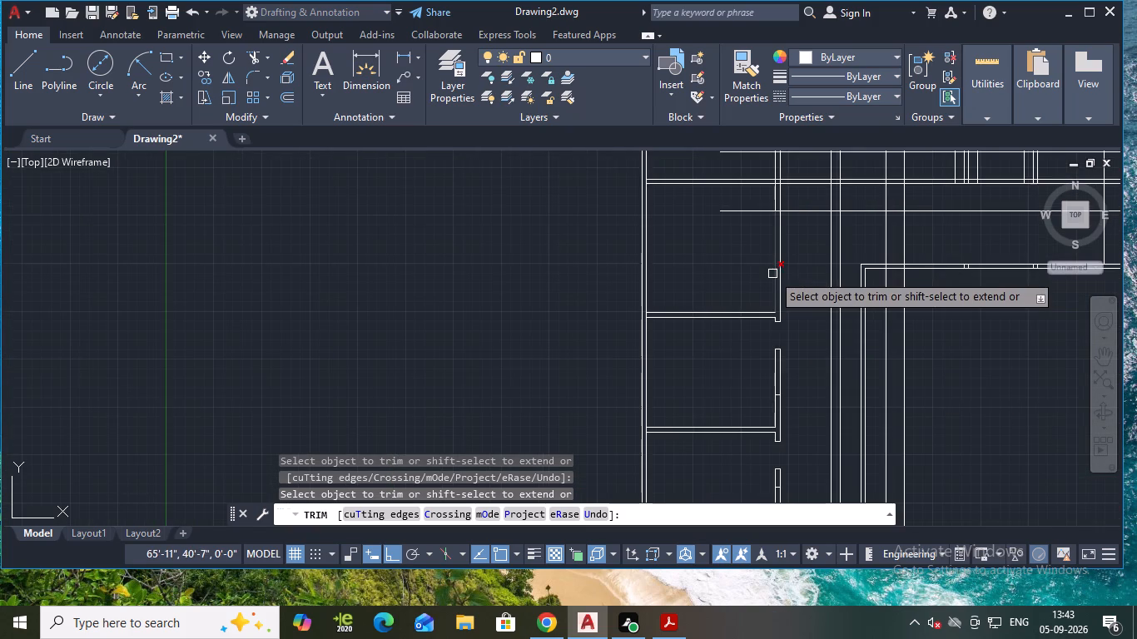
{"action": "middle_click_drag", "start_coordinate": [738, 248], "coordinate": [744, 343]}
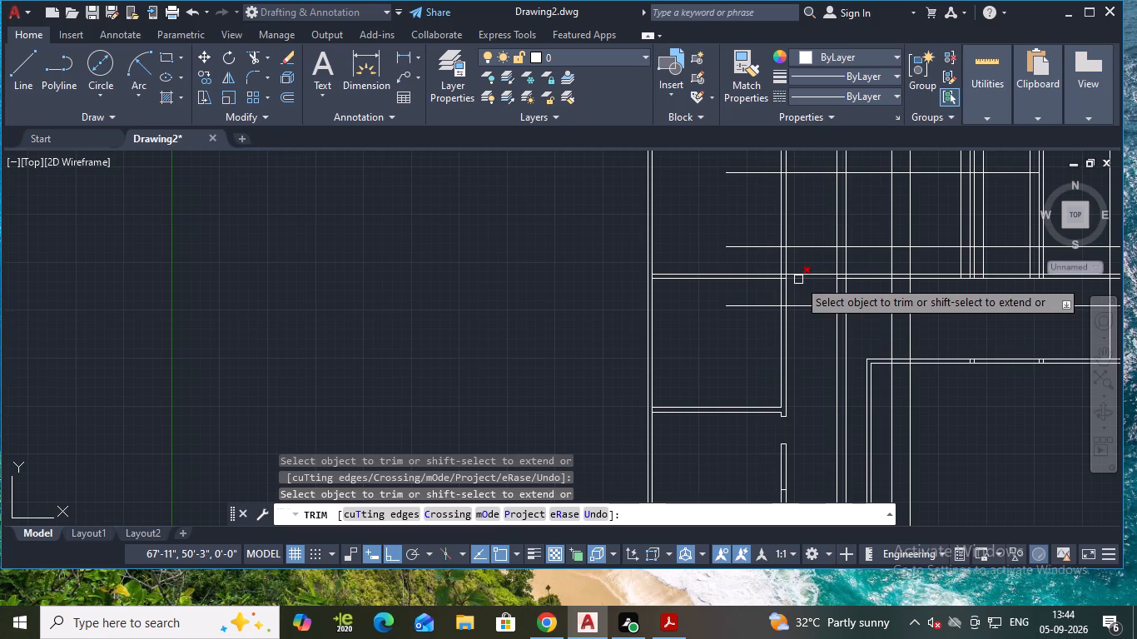
{"action": "left_click_drag", "start_coordinate": [808, 288], "coordinate": [727, 297]}
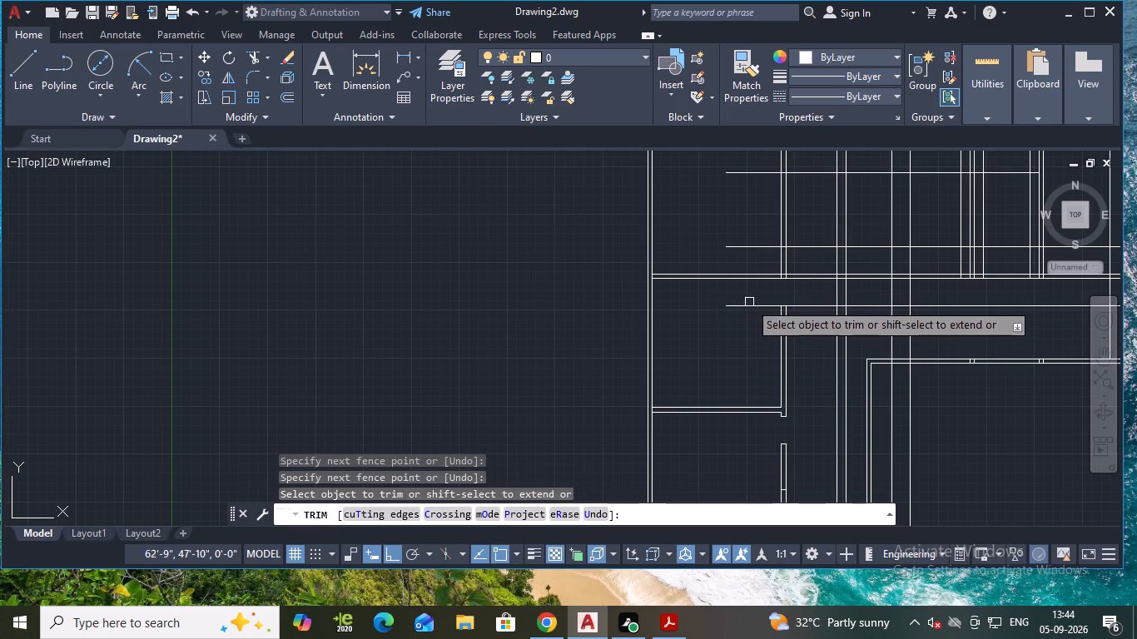
{"action": "left_click_drag", "start_coordinate": [751, 300], "coordinate": [750, 329]}
{"action": "left_click_drag", "start_coordinate": [817, 291], "coordinate": [816, 338]}
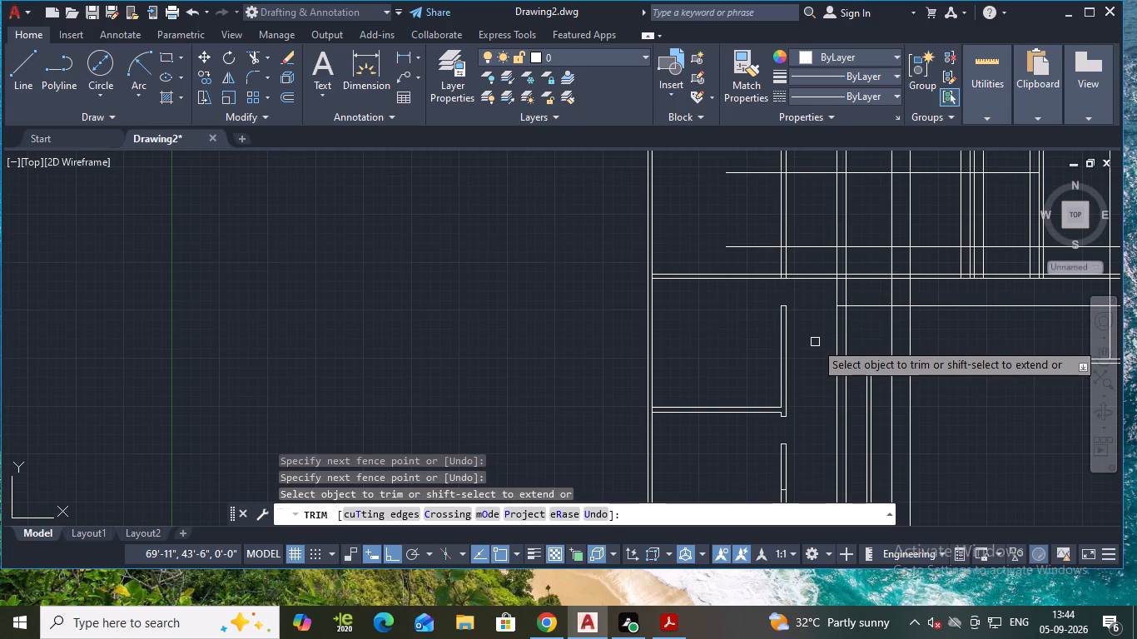
Open a doorway in the vertical partition just above the fourth horizontal partition, and trim the two horizontal guide-line ends projecting into the room beside it.
{"action": "middle_click_drag", "start_coordinate": [806, 295], "coordinate": [819, 391]}
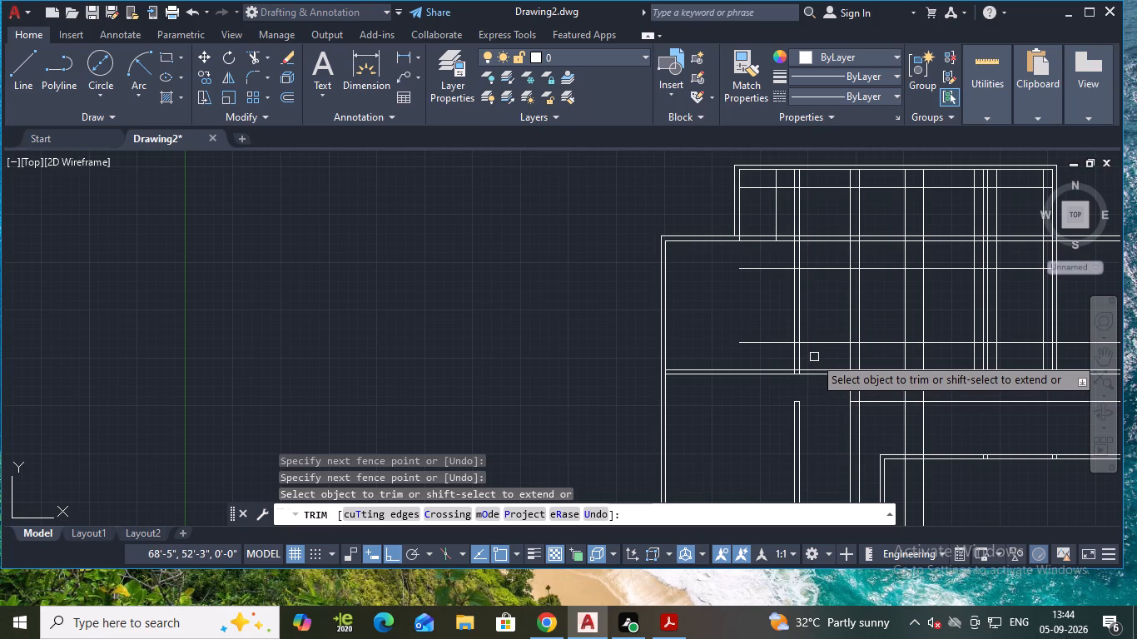
{"action": "scroll", "coordinate": [808, 418], "scroll_direction": "down", "scroll_amount": 1}
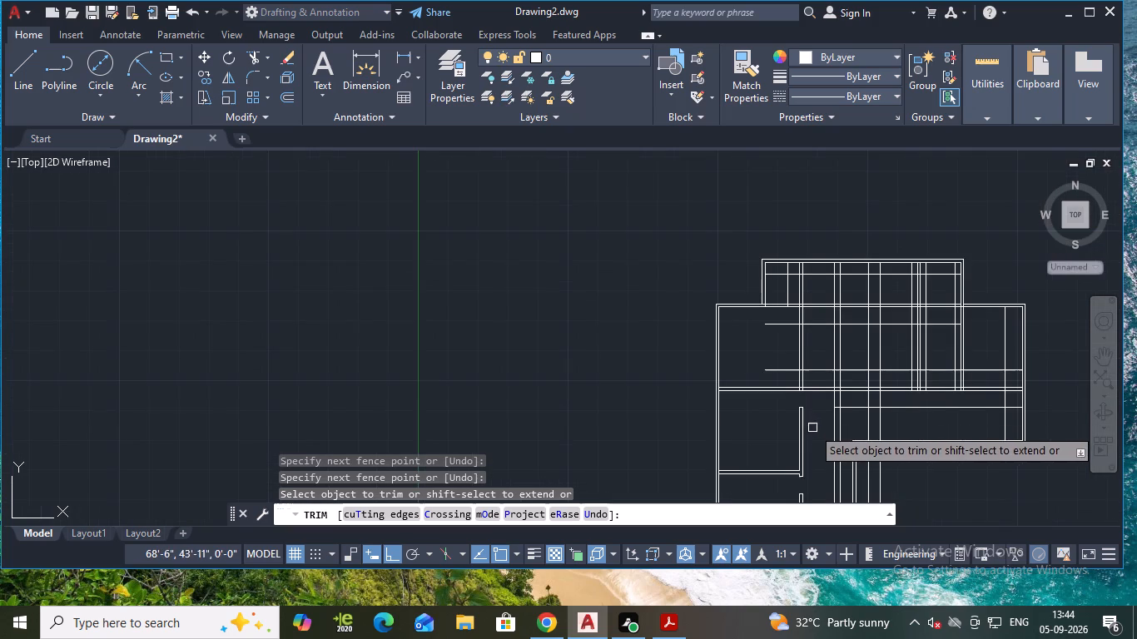
{"action": "middle_click_drag", "start_coordinate": [802, 392], "coordinate": [799, 376]}
{"action": "scroll", "coordinate": [797, 364], "scroll_direction": "up", "scroll_amount": 1}
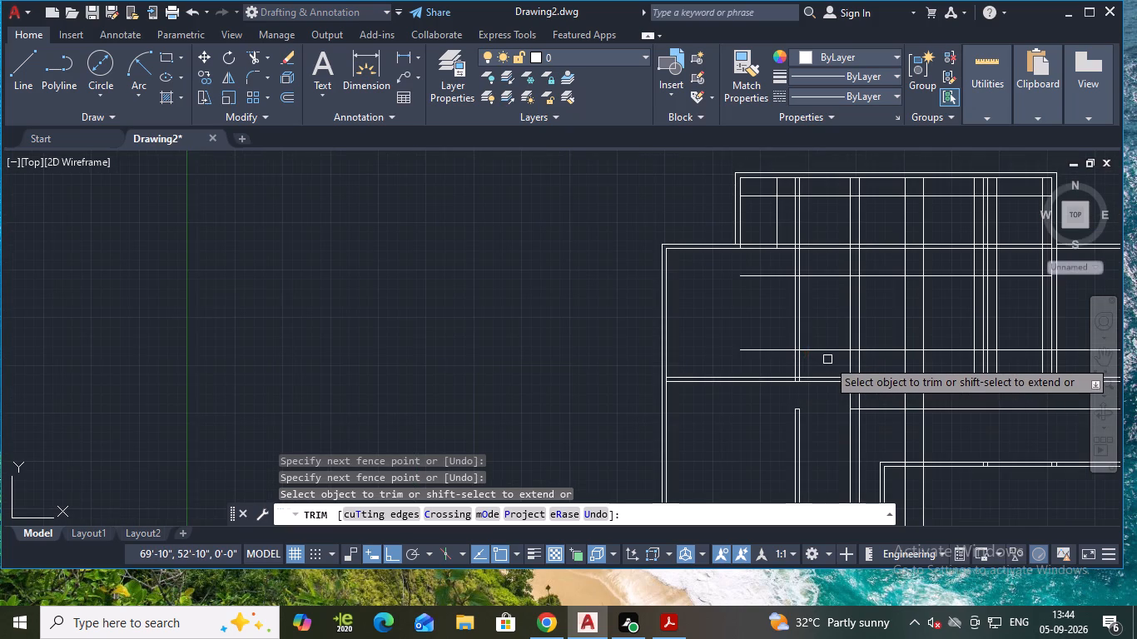
{"action": "left_click_drag", "start_coordinate": [828, 359], "coordinate": [811, 356]}
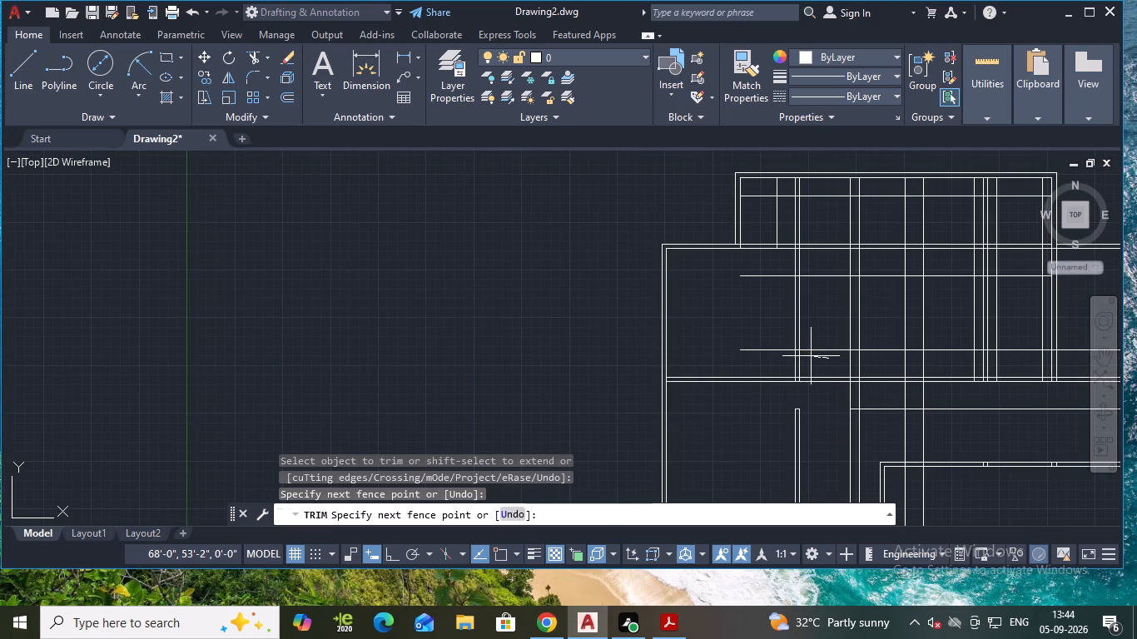
{"action": "left_click_drag", "start_coordinate": [811, 356], "coordinate": [768, 363]}
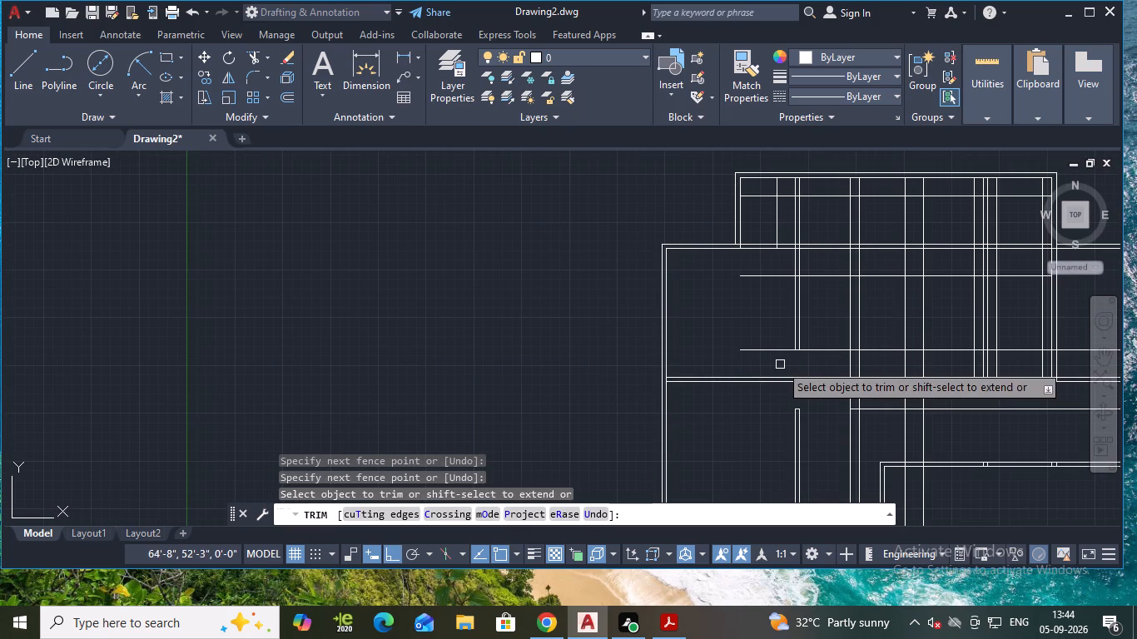
{"action": "scroll", "coordinate": [807, 369], "scroll_direction": "up", "scroll_amount": 1}
{"action": "middle_click_drag", "start_coordinate": [812, 359], "coordinate": [814, 382]}
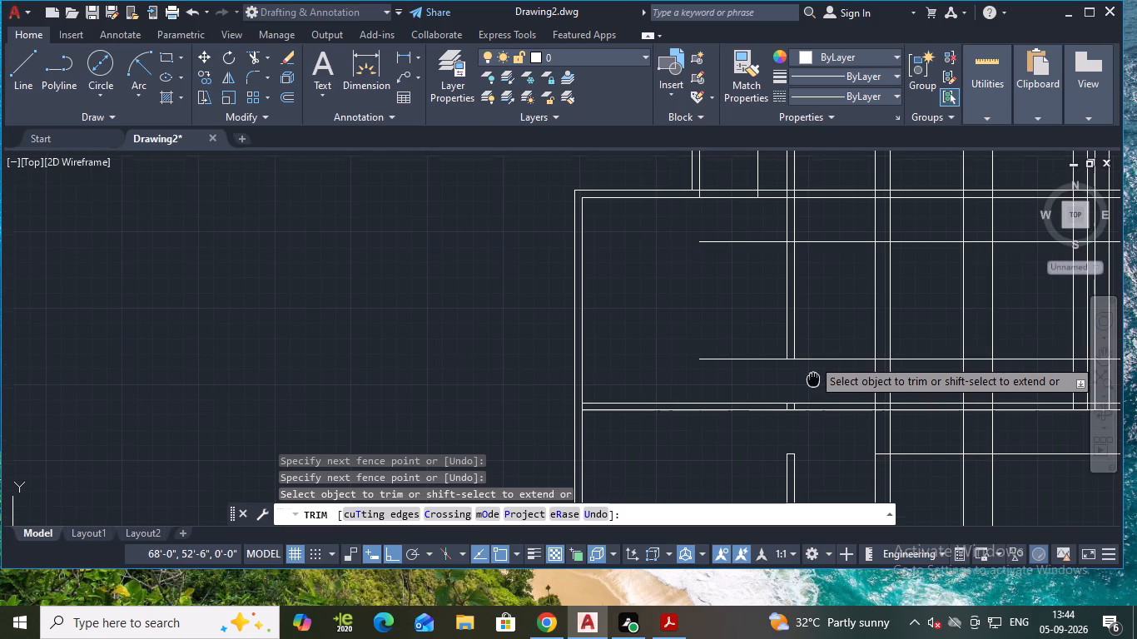
{"action": "left_click_drag", "start_coordinate": [757, 237], "coordinate": [747, 401]}
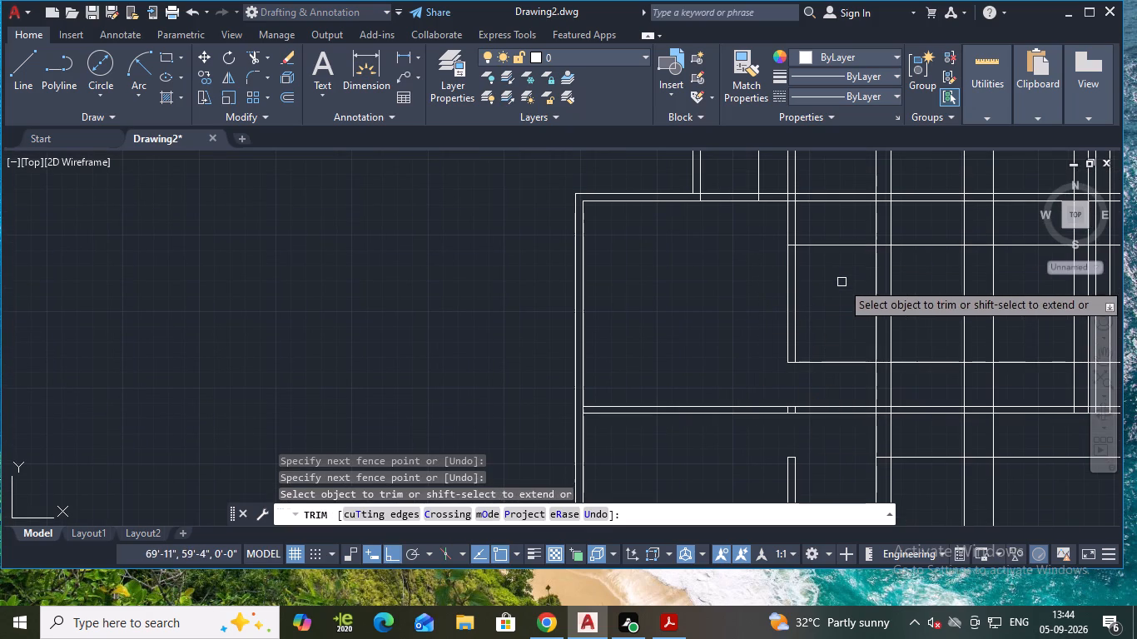
Trim the upper horizontal wall between the short vertical guide line and the vertical partition to open a doorway, and remove the guide lines above it.
{"action": "middle_click_drag", "start_coordinate": [772, 240], "coordinate": [742, 307]}
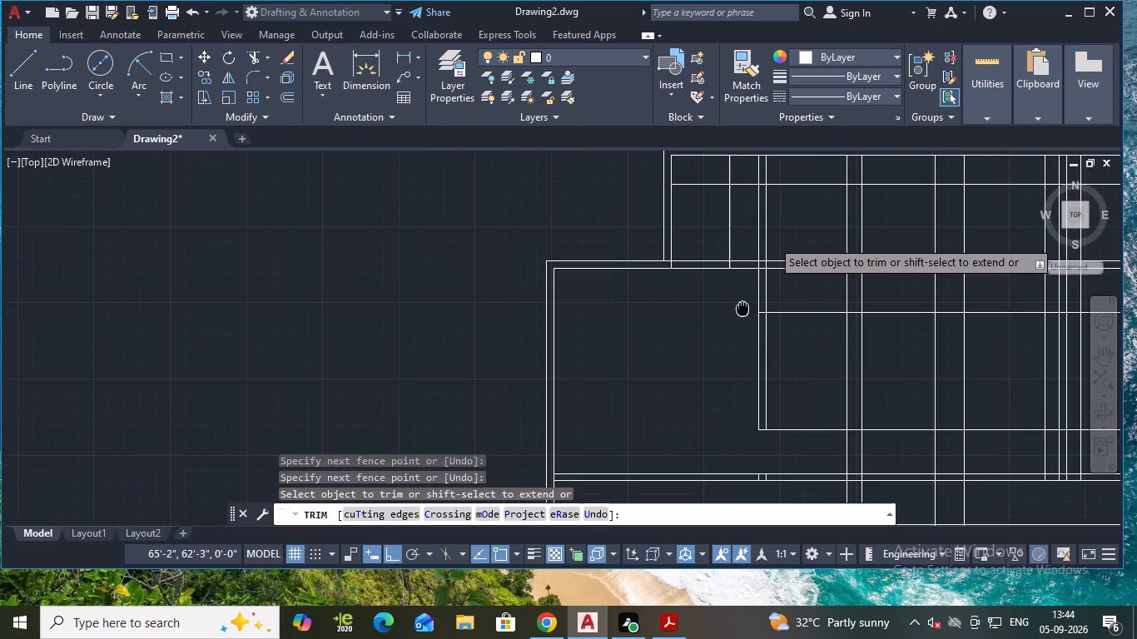
{"action": "middle_click_drag", "start_coordinate": [742, 307], "coordinate": [742, 312]}
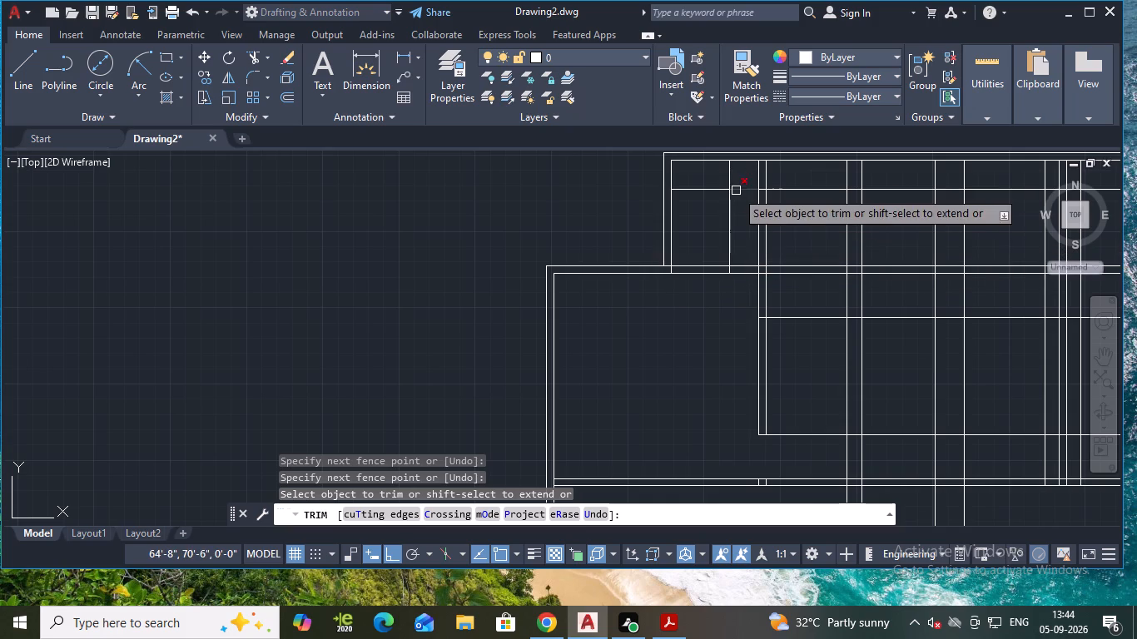
{"action": "left_click_drag", "start_coordinate": [743, 225], "coordinate": [745, 224]}
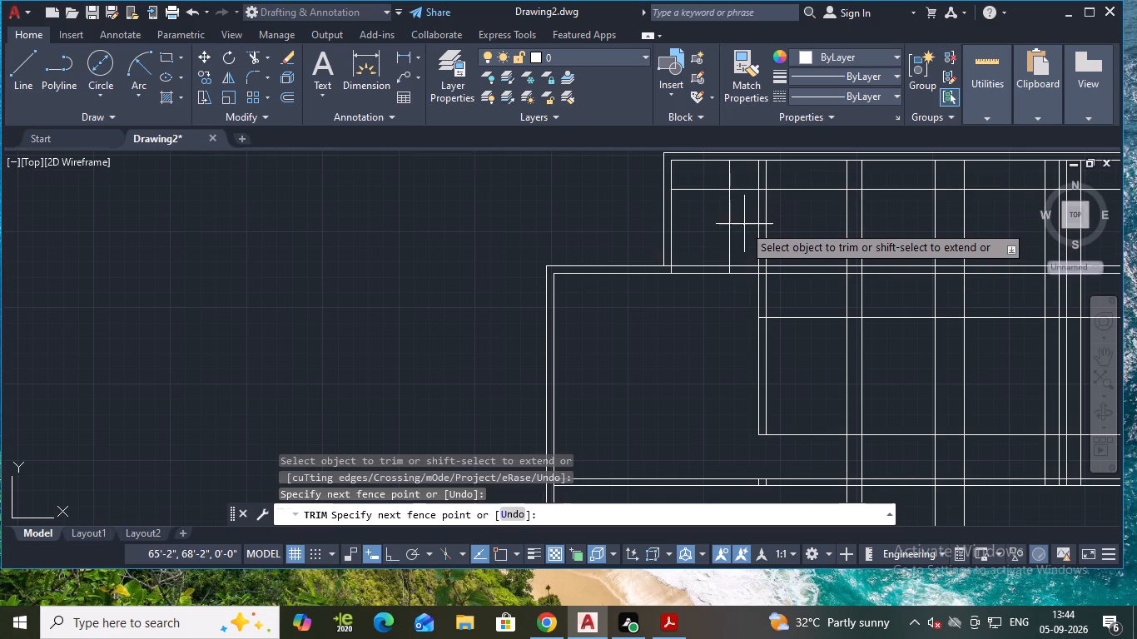
{"action": "left_click_drag", "start_coordinate": [745, 224], "coordinate": [737, 300]}
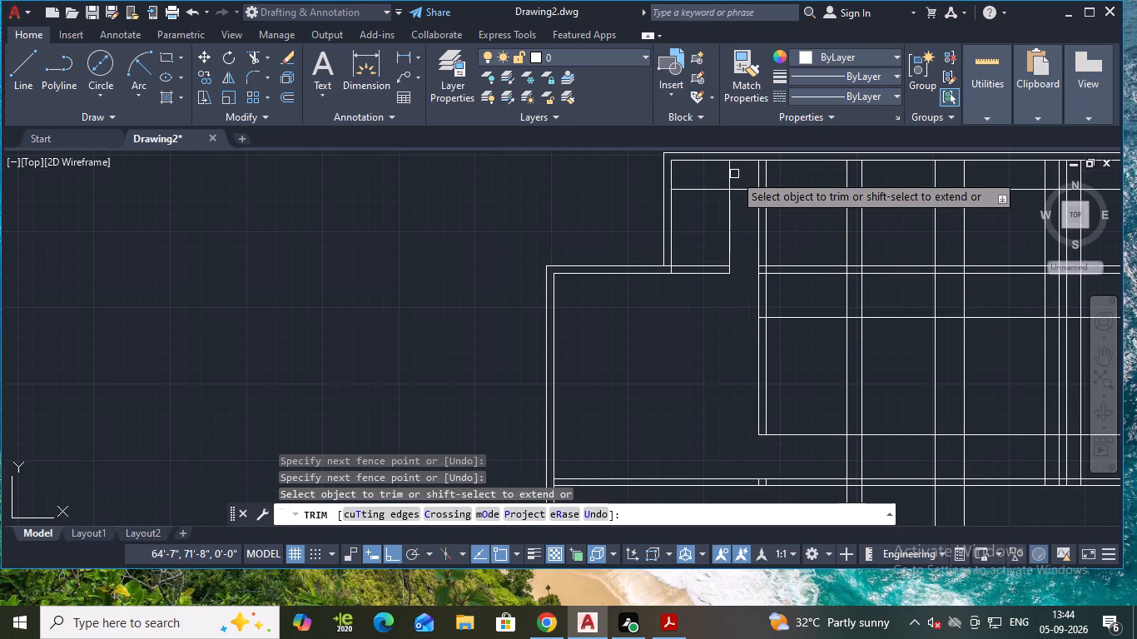
{"action": "left_click_drag", "start_coordinate": [734, 173], "coordinate": [734, 174]}
{"action": "left_click_drag", "start_coordinate": [734, 174], "coordinate": [745, 180]}
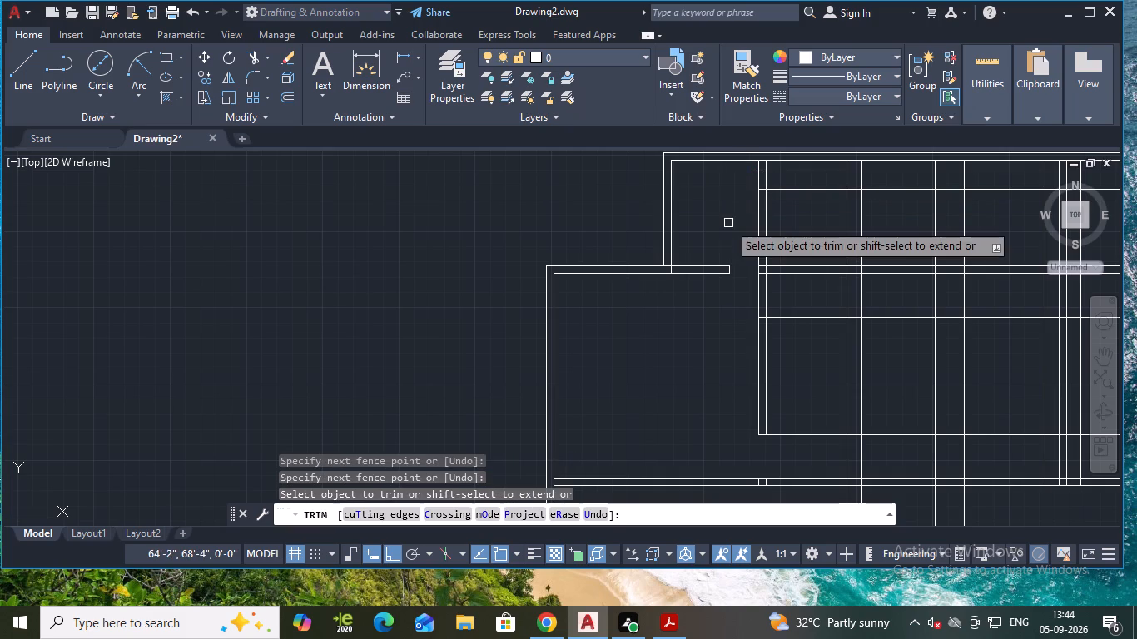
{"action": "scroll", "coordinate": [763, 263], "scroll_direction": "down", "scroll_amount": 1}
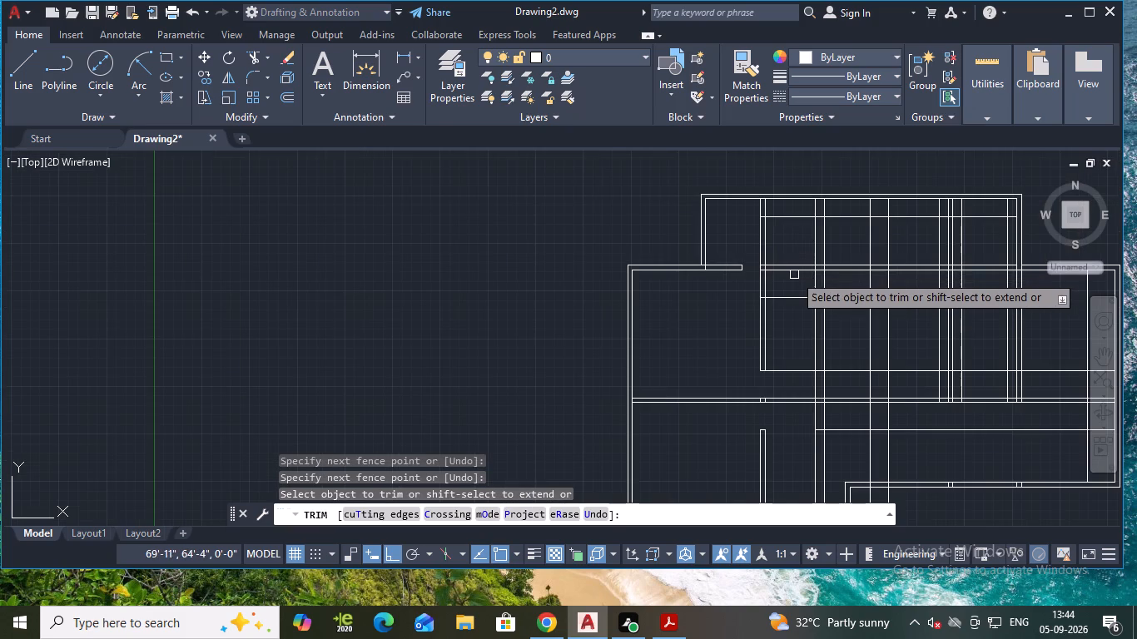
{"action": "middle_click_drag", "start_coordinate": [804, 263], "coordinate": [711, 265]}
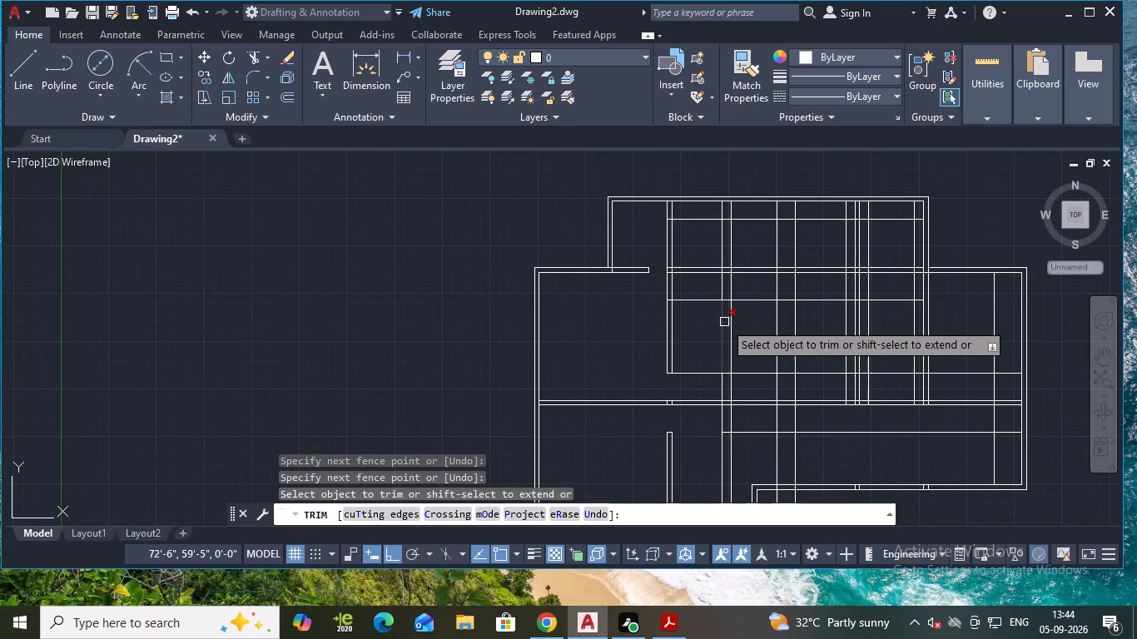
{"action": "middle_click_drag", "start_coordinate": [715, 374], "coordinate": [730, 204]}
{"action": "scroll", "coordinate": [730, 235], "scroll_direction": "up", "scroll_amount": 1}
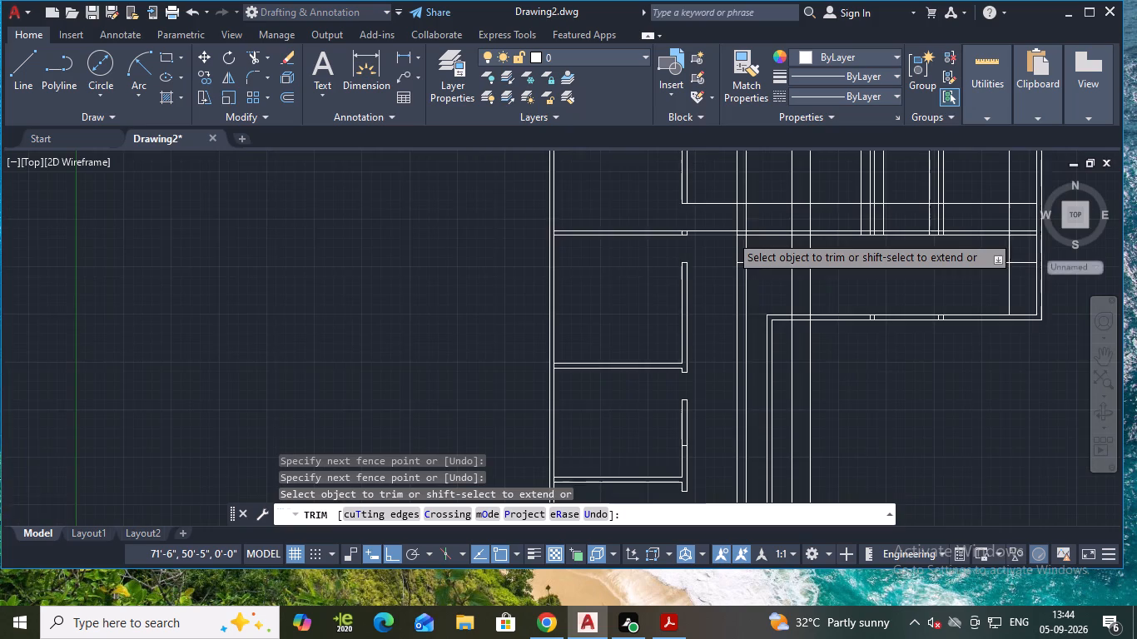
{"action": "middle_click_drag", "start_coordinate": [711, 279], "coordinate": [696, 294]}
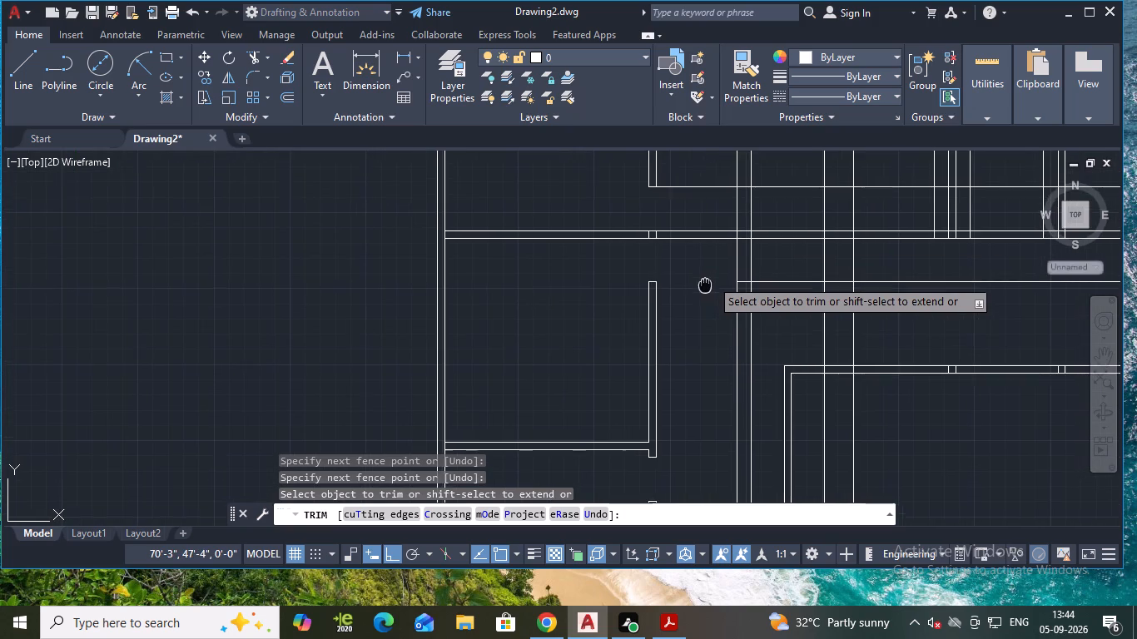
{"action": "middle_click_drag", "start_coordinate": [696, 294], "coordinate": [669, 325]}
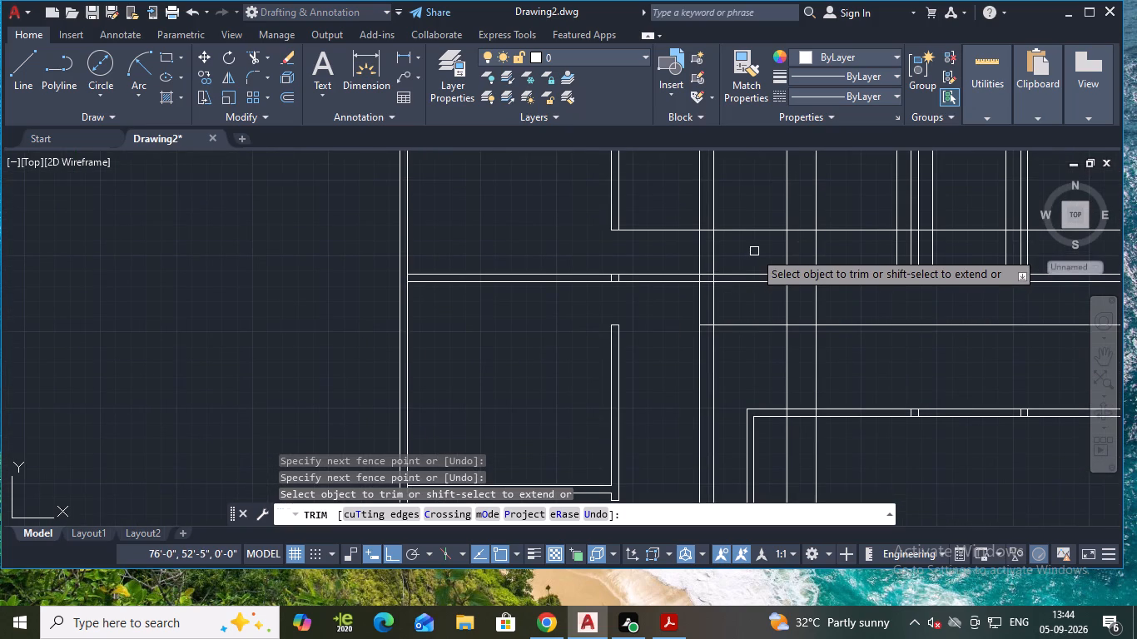
Trim the fourth horizontal partition's two lines and the guide line beneath it where they cross the central passage between the vertical lines.
{"action": "left_click_drag", "start_coordinate": [754, 246], "coordinate": [731, 331]}
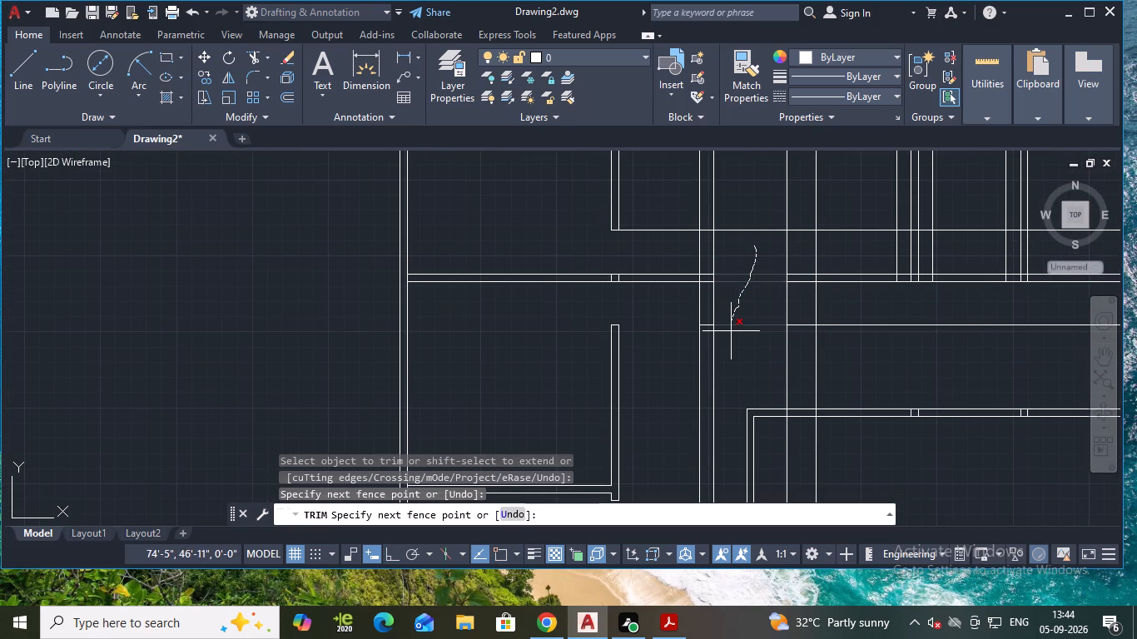
{"action": "left_click_drag", "start_coordinate": [731, 331], "coordinate": [773, 263]}
Clear the horizontal and vertical guide lines inside the topmost room, from the left partition across to the right partition's guide line.
{"action": "scroll", "coordinate": [773, 263], "scroll_direction": "down", "scroll_amount": 1}
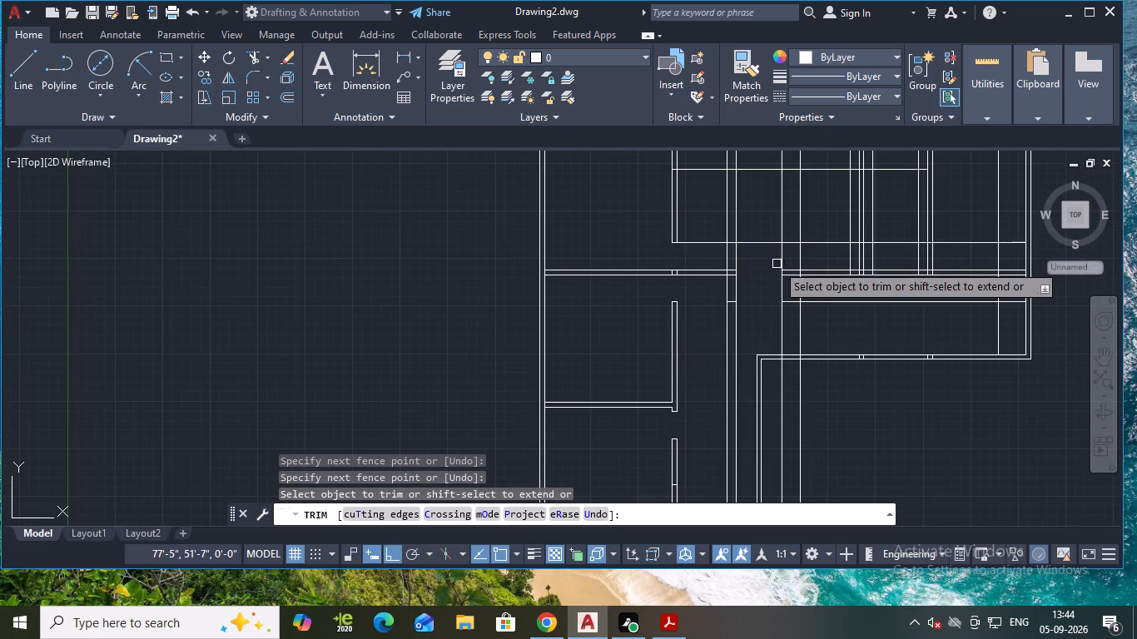
{"action": "scroll", "coordinate": [784, 268], "scroll_direction": "down", "scroll_amount": 1}
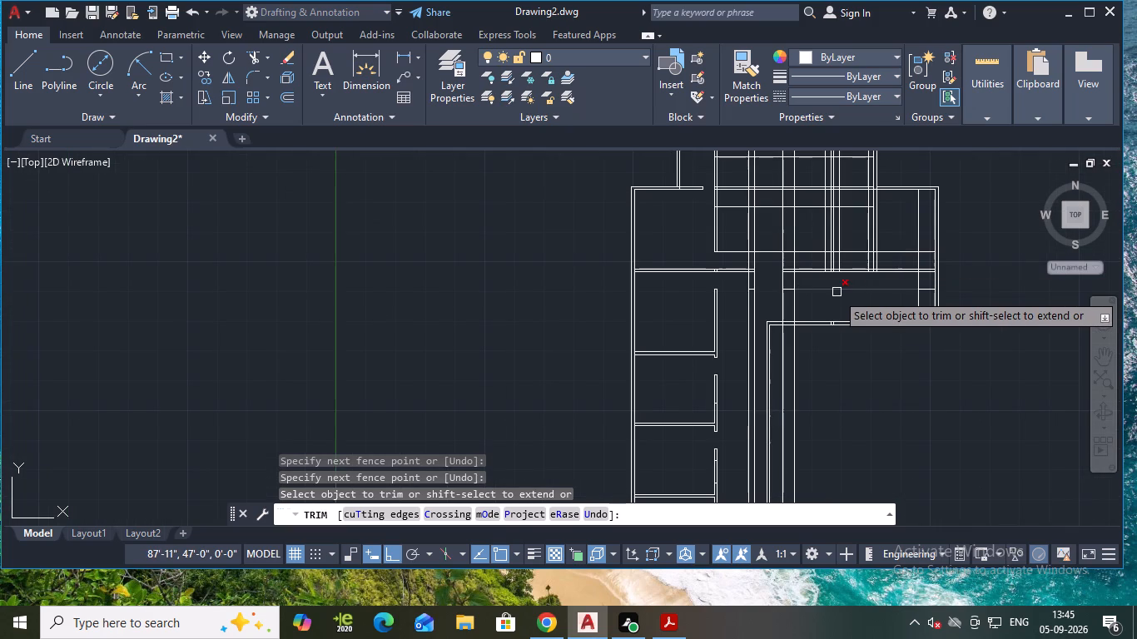
{"action": "middle_click_drag", "start_coordinate": [1046, 281], "coordinate": [960, 319]}
{"action": "scroll", "coordinate": [874, 305], "scroll_direction": "up", "scroll_amount": 2}
{"action": "middle_click_drag", "start_coordinate": [872, 280], "coordinate": [872, 311]}
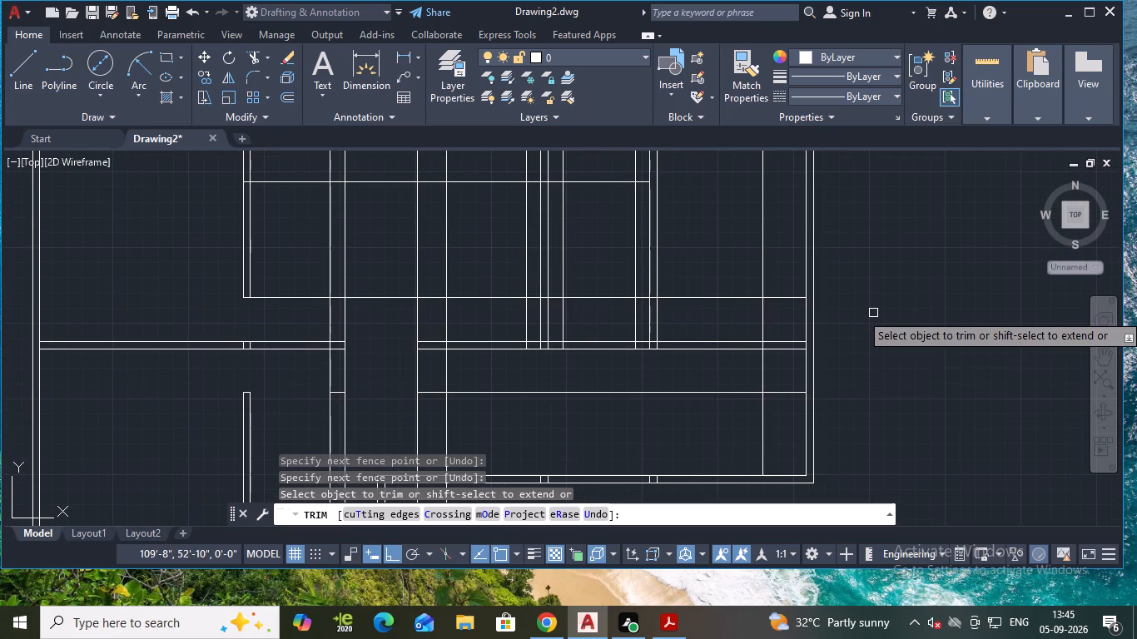
{"action": "scroll", "coordinate": [817, 261], "scroll_direction": "down", "scroll_amount": 1}
{"action": "middle_click_drag", "start_coordinate": [856, 216], "coordinate": [886, 406]}
{"action": "scroll", "coordinate": [682, 303], "scroll_direction": "up", "scroll_amount": 1}
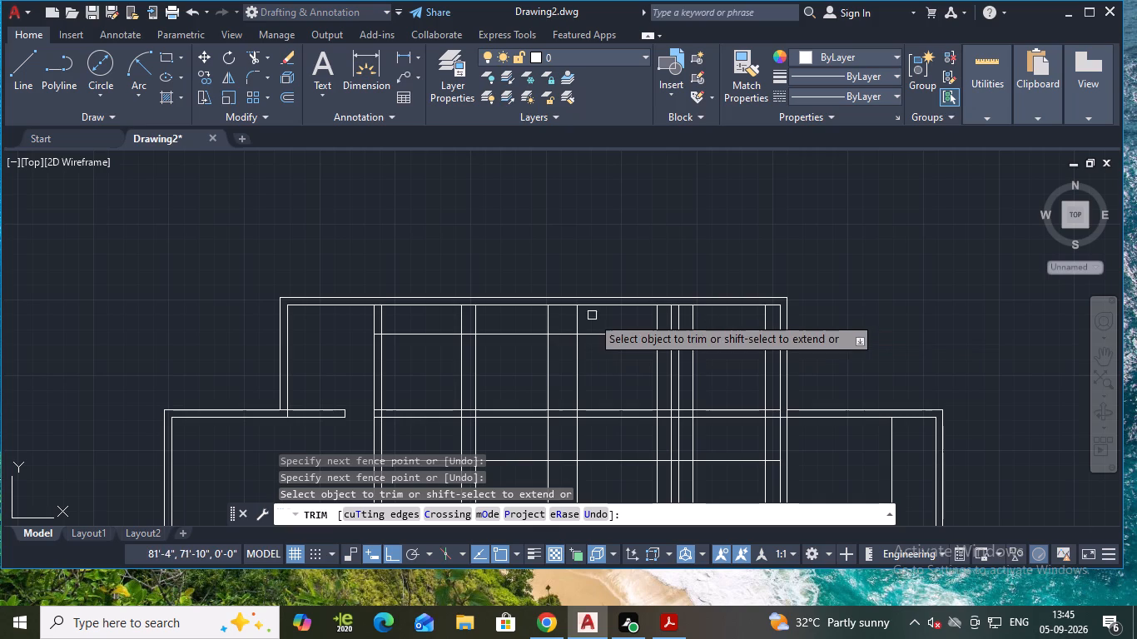
{"action": "left_click_drag", "start_coordinate": [593, 319], "coordinate": [463, 349]}
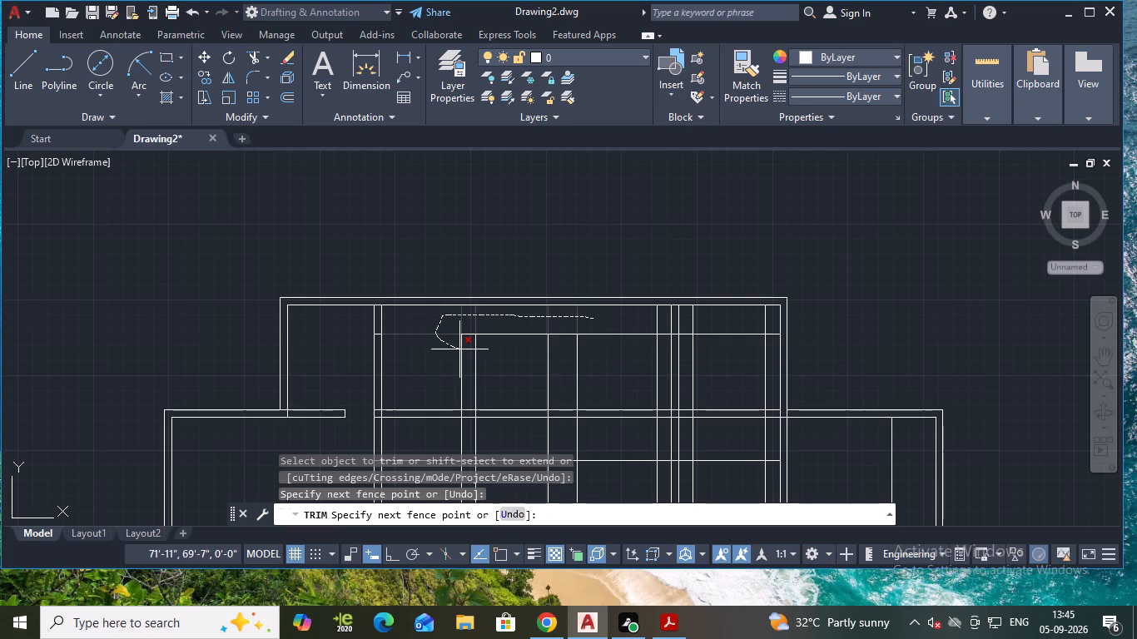
{"action": "left_click_drag", "start_coordinate": [463, 349], "coordinate": [583, 339]}
{"action": "left_click_drag", "start_coordinate": [593, 326], "coordinate": [593, 339]}
Trim the upper horizontal wall across the central hall and remove the guide lines and leftover fragments beneath it.
{"action": "scroll", "coordinate": [591, 340], "scroll_direction": "down", "scroll_amount": 1}
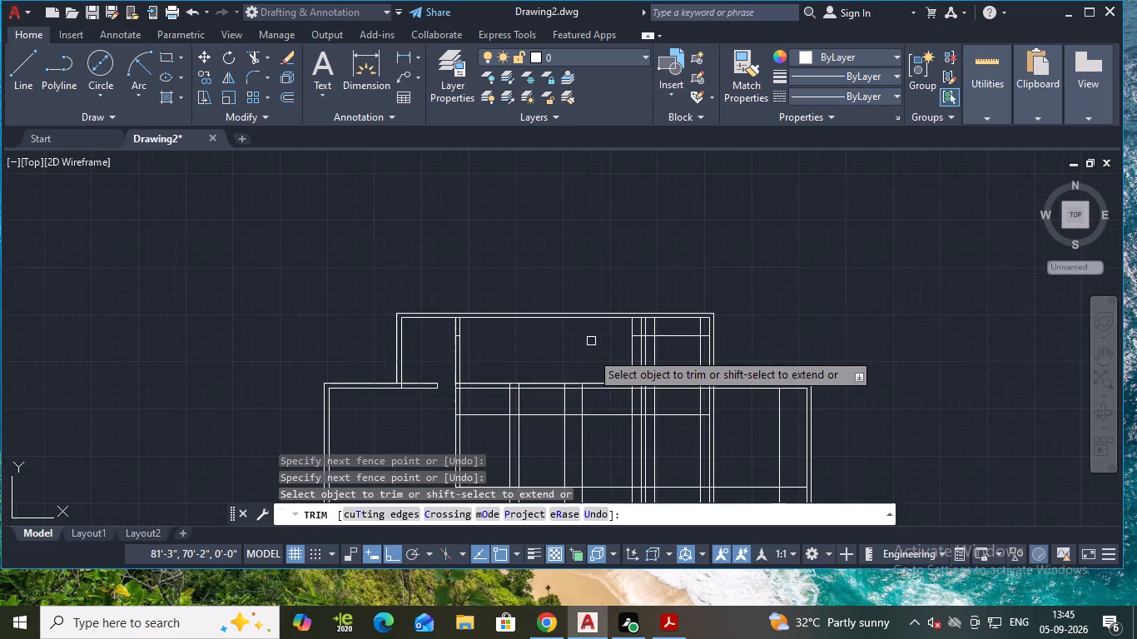
{"action": "middle_click_drag", "start_coordinate": [589, 354], "coordinate": [619, 247]}
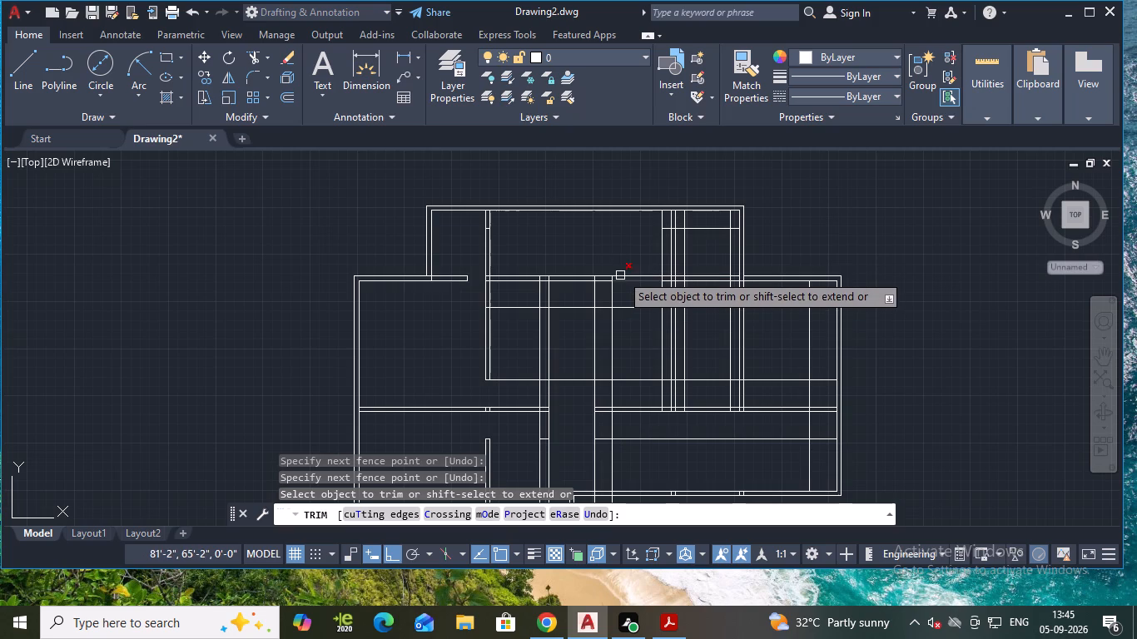
{"action": "left_click_drag", "start_coordinate": [628, 250], "coordinate": [523, 313]}
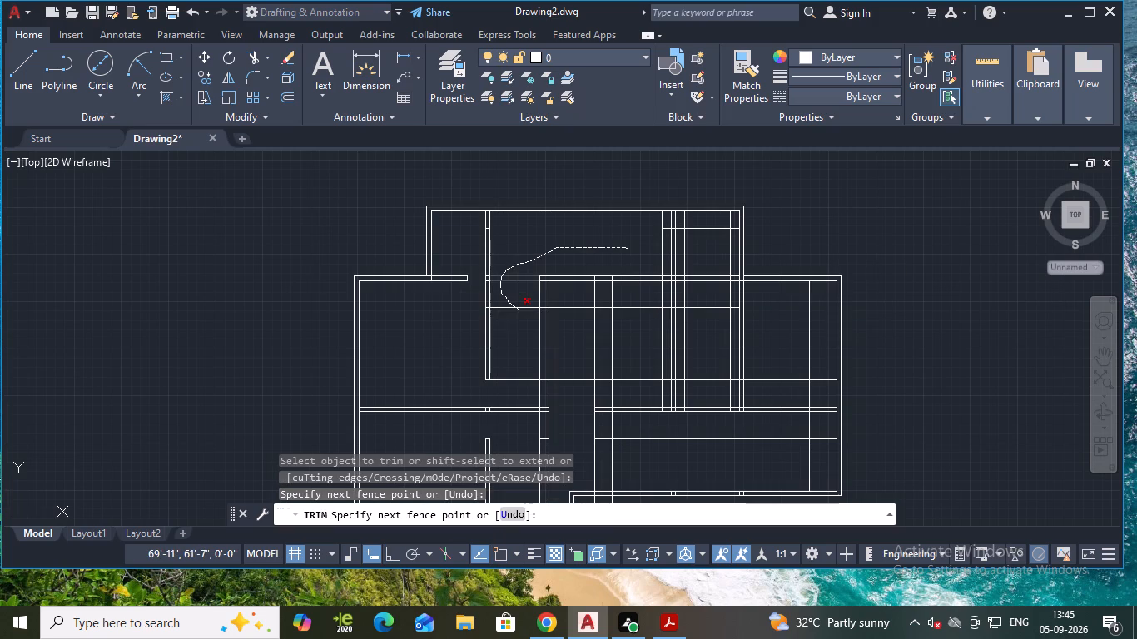
{"action": "left_click_drag", "start_coordinate": [523, 313], "coordinate": [608, 279]}
{"action": "left_click_drag", "start_coordinate": [622, 261], "coordinate": [549, 285]}
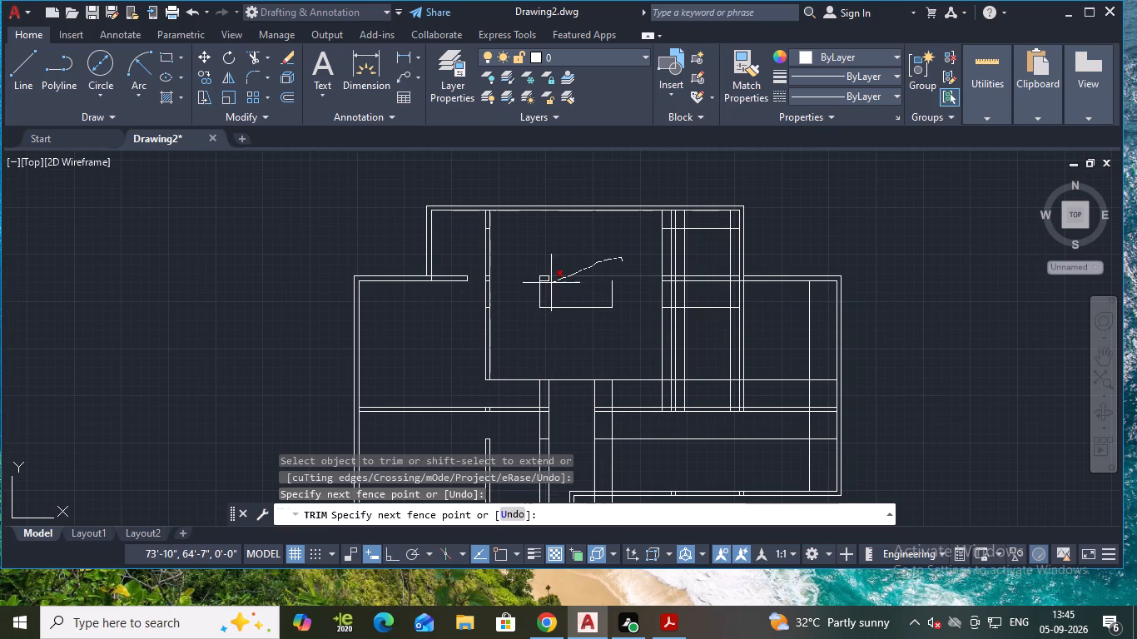
{"action": "left_click_drag", "start_coordinate": [549, 285], "coordinate": [552, 310]}
{"action": "left_click_drag", "start_coordinate": [582, 244], "coordinate": [540, 295]}
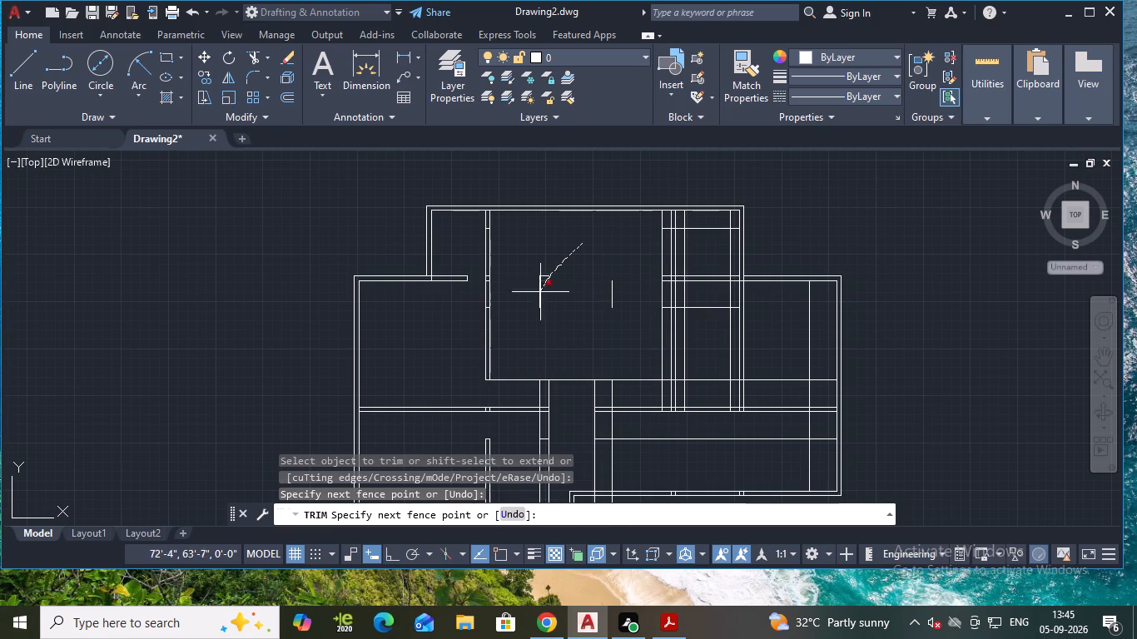
{"action": "left_click_drag", "start_coordinate": [540, 295], "coordinate": [544, 284]}
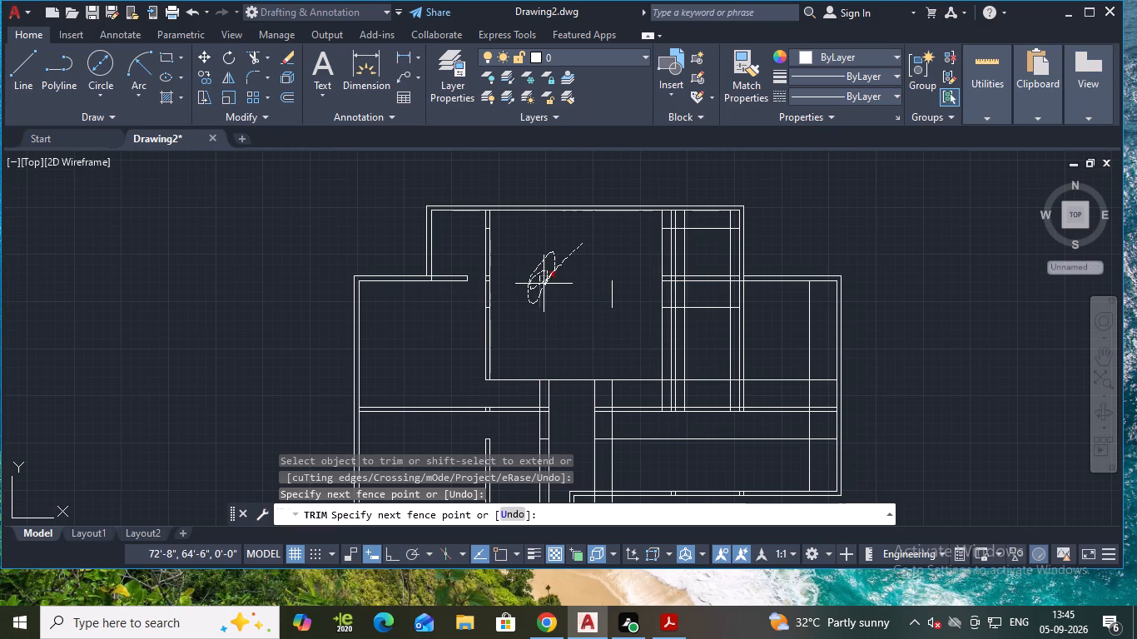
{"action": "left_click_drag", "start_coordinate": [544, 284], "coordinate": [536, 279]}
{"action": "left_click_drag", "start_coordinate": [628, 262], "coordinate": [619, 286]}
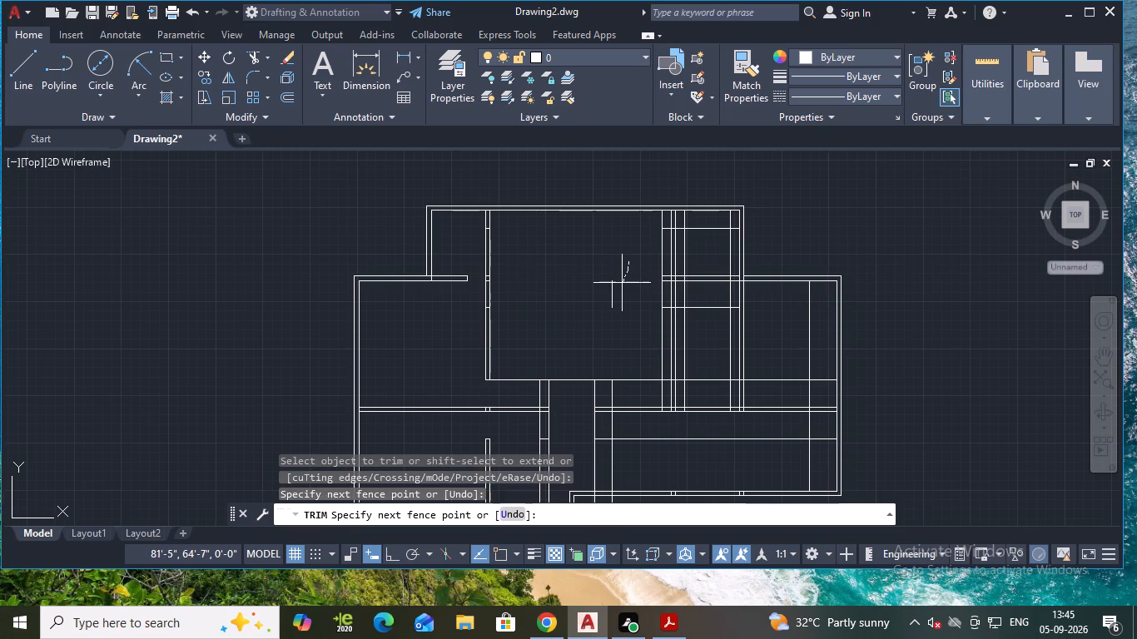
{"action": "left_click_drag", "start_coordinate": [619, 286], "coordinate": [609, 295]}
Open a doorway at the top of the right vertical partition by trimming its lines and adjacent guides above the horizontal guide line.
{"action": "scroll", "coordinate": [790, 249], "scroll_direction": "up", "scroll_amount": 1}
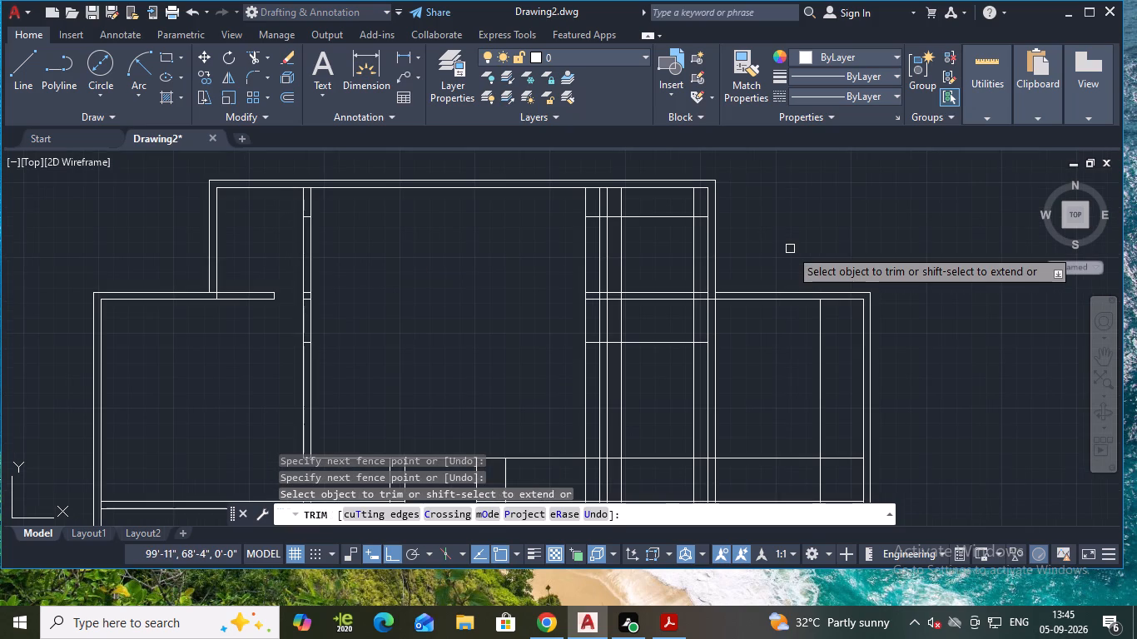
{"action": "middle_click_drag", "start_coordinate": [624, 234], "coordinate": [633, 295]}
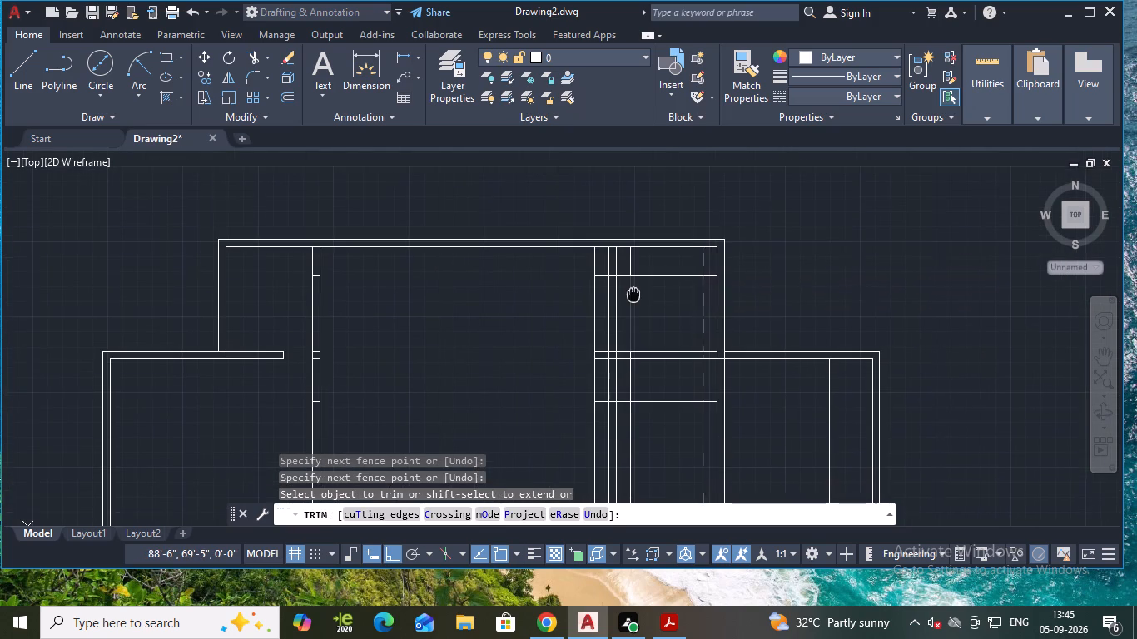
{"action": "middle_click_drag", "start_coordinate": [633, 295], "coordinate": [633, 296]}
{"action": "left_click_drag", "start_coordinate": [669, 261], "coordinate": [599, 265]}
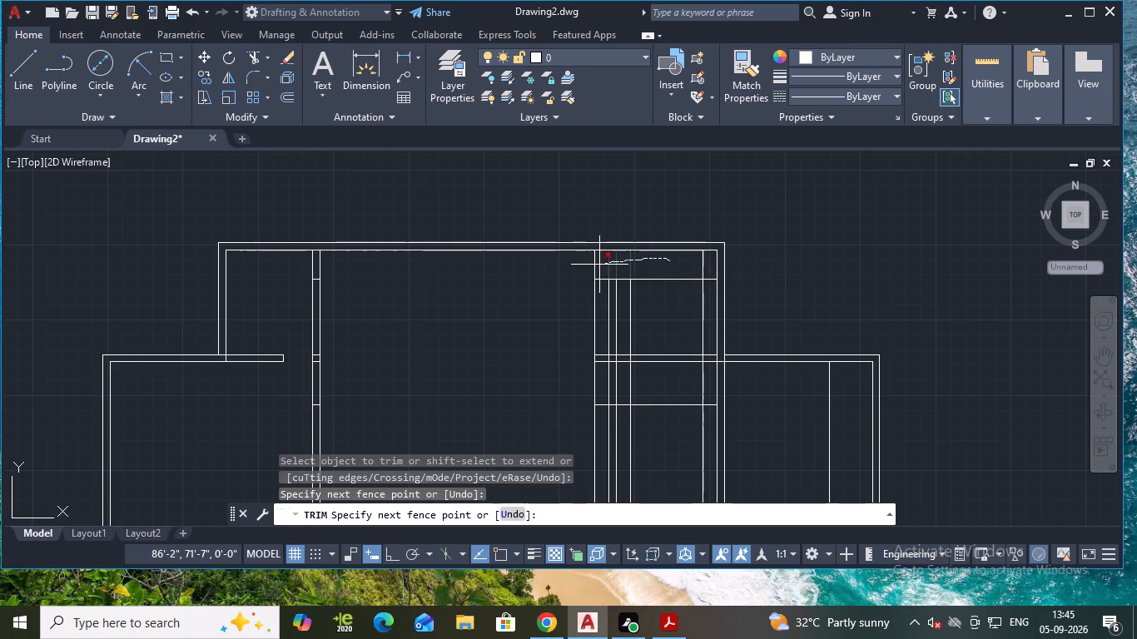
{"action": "left_click_drag", "start_coordinate": [599, 265], "coordinate": [576, 267]}
Trim the leftover guide lines around the right partition's upper doorway, leaving a capped partition end and a clear top-right room.
{"action": "scroll", "coordinate": [750, 266], "scroll_direction": "down", "scroll_amount": 1}
{"action": "middle_click_drag", "start_coordinate": [755, 285], "coordinate": [732, 209]}
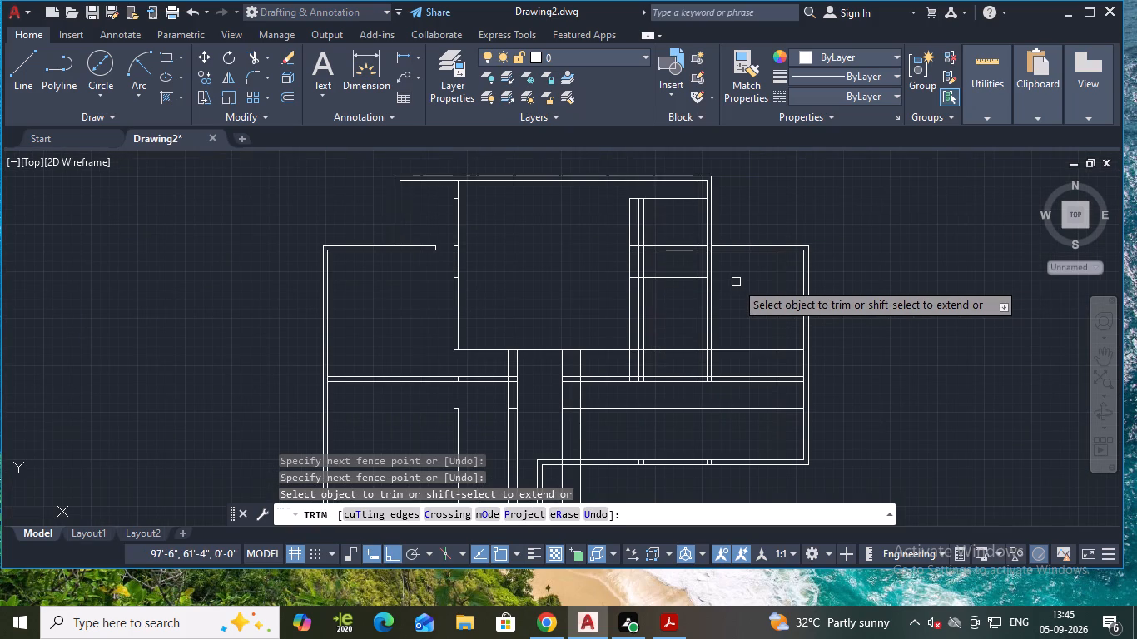
{"action": "middle_click_drag", "start_coordinate": [748, 171], "coordinate": [762, 270]}
{"action": "scroll", "coordinate": [749, 292], "scroll_direction": "up", "scroll_amount": 1}
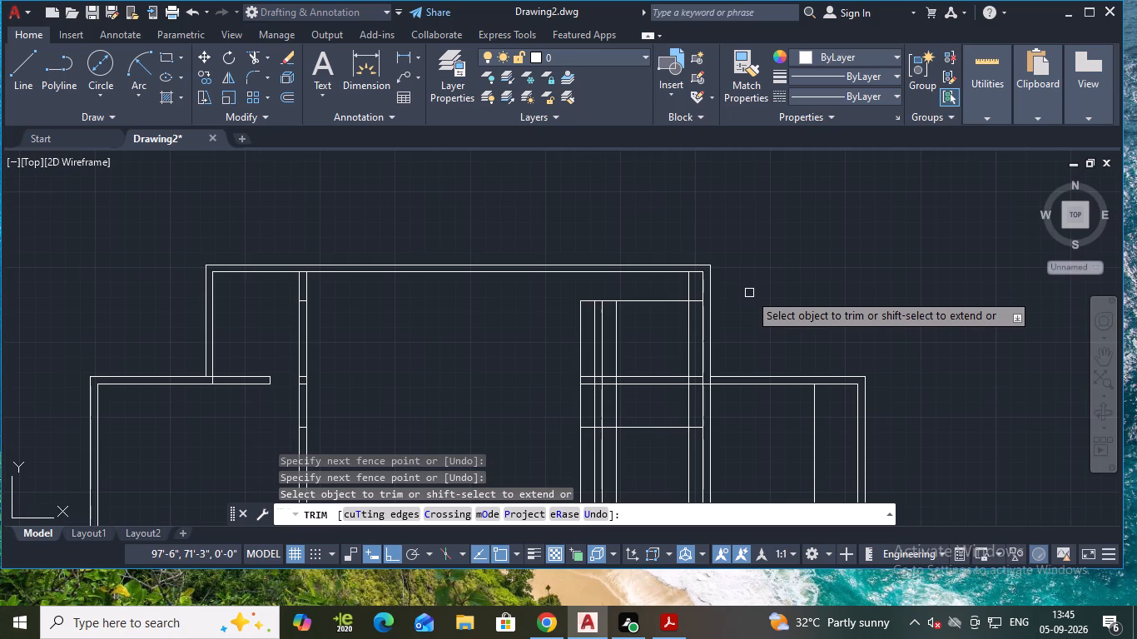
{"action": "middle_click_drag", "start_coordinate": [751, 303], "coordinate": [737, 249]}
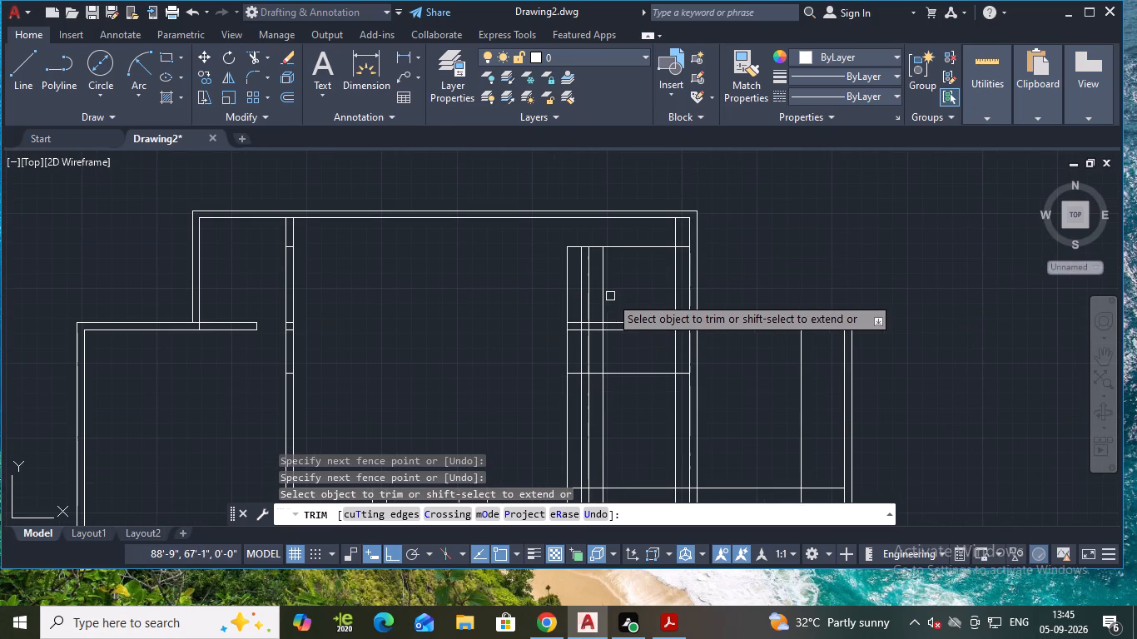
{"action": "left_click_drag", "start_coordinate": [603, 287], "coordinate": [604, 279]}
{"action": "left_click", "coordinate": [618, 244]}
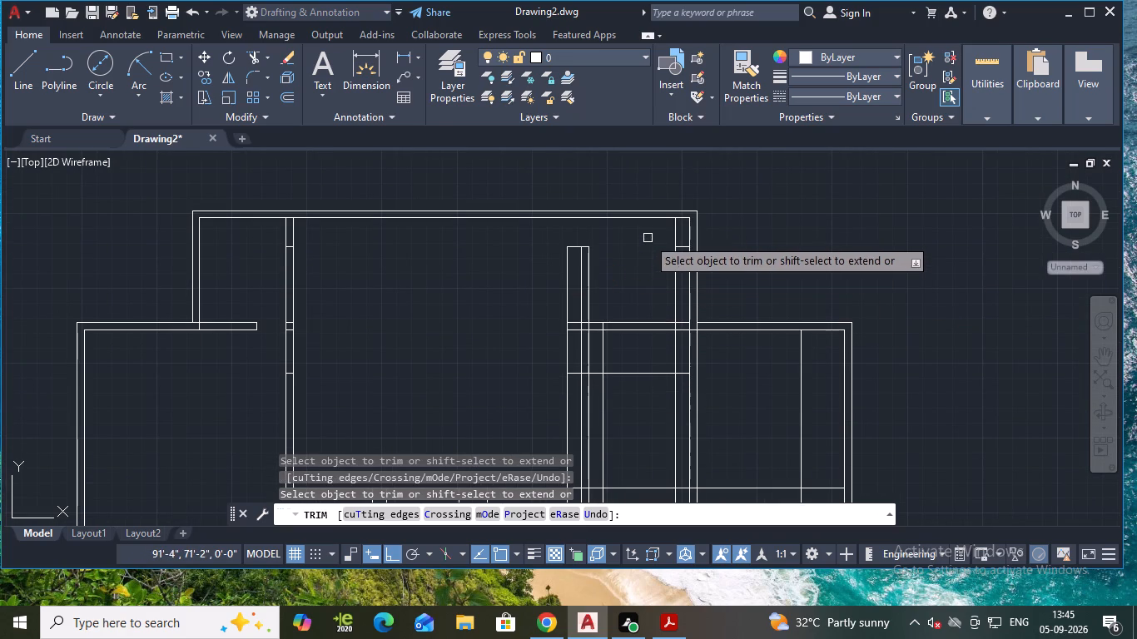
{"action": "left_click", "coordinate": [678, 226]}
{"action": "left_click", "coordinate": [682, 249]}
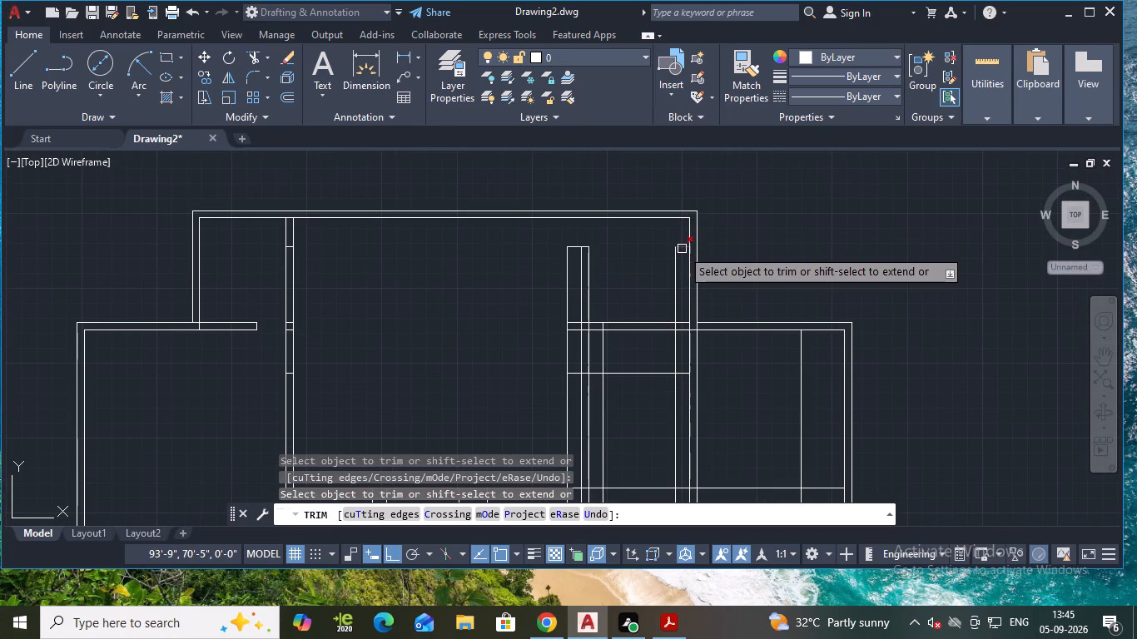
{"action": "left_click", "coordinate": [673, 268]}
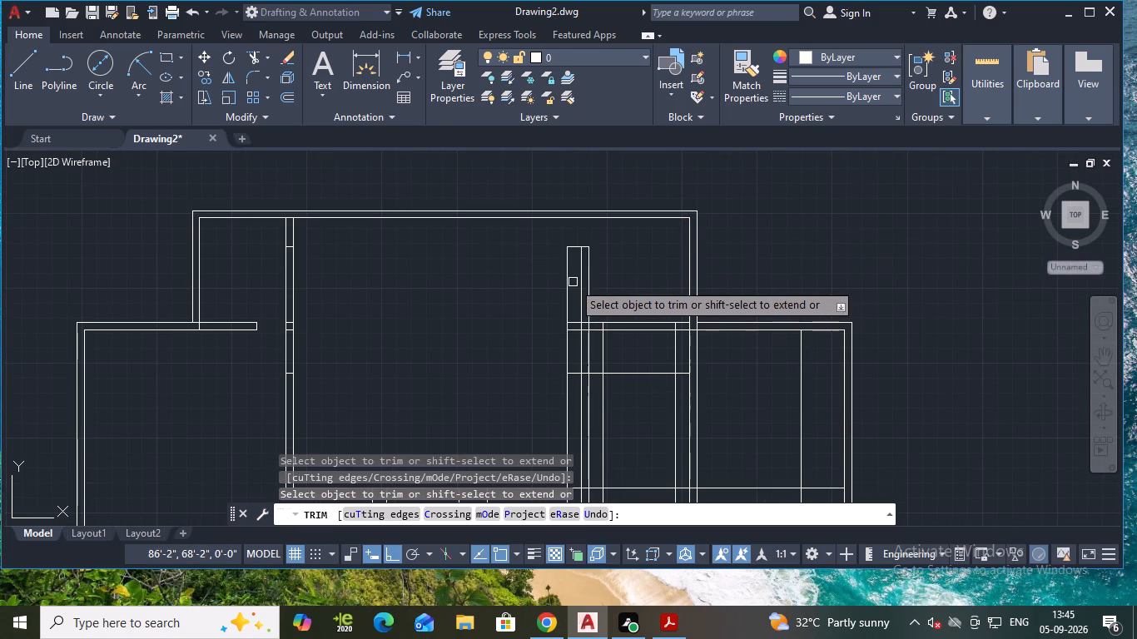
{"action": "left_click", "coordinate": [569, 280]}
{"action": "left_click", "coordinate": [573, 245]}
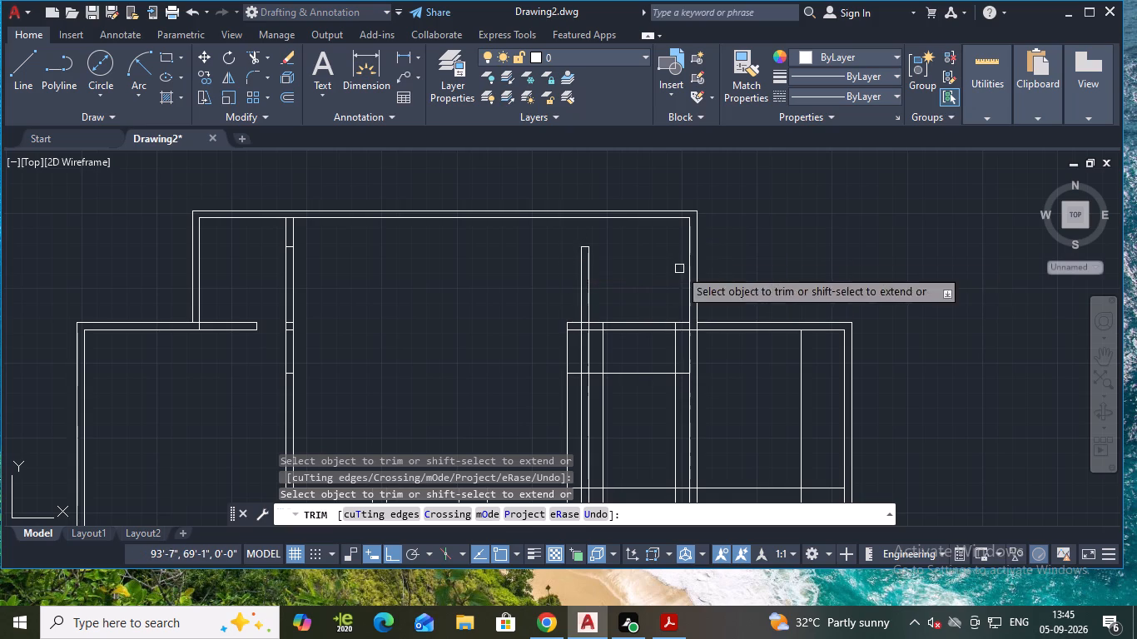
Open a doorway in the right vertical partition just below the upper horizontal wall, and trim the wall stub and guide lines around it.
{"action": "scroll", "coordinate": [707, 266], "scroll_direction": "down", "scroll_amount": 1}
{"action": "middle_click_drag", "start_coordinate": [707, 272], "coordinate": [715, 201]}
{"action": "middle_click", "coordinate": [717, 200]}
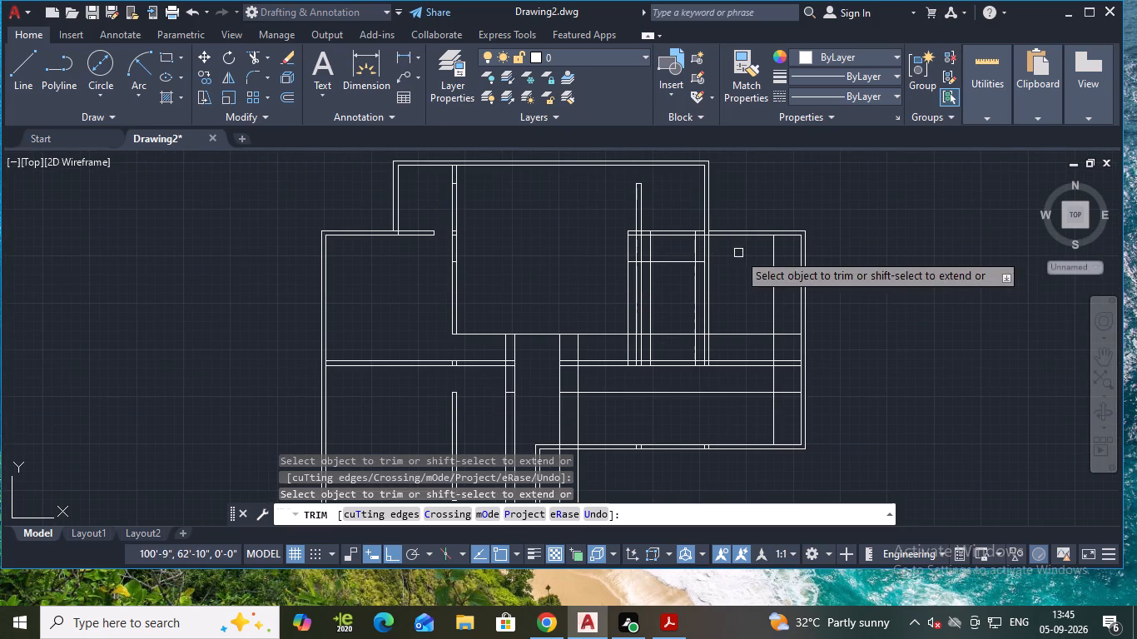
{"action": "scroll", "coordinate": [688, 263], "scroll_direction": "up", "scroll_amount": 1}
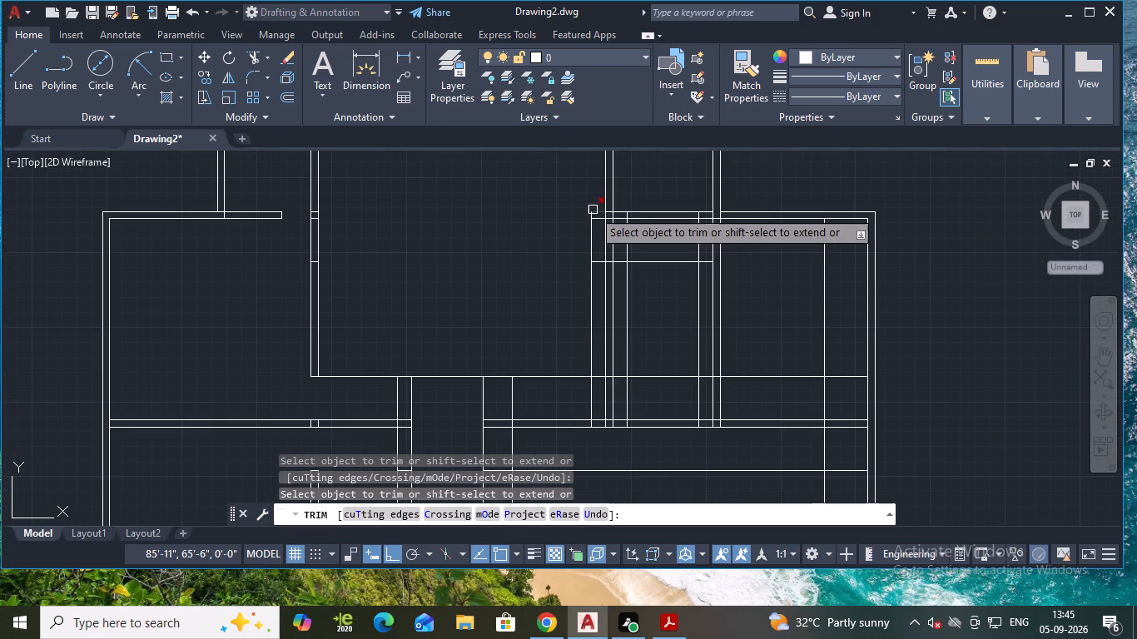
{"action": "left_click_drag", "start_coordinate": [586, 193], "coordinate": [589, 301]}
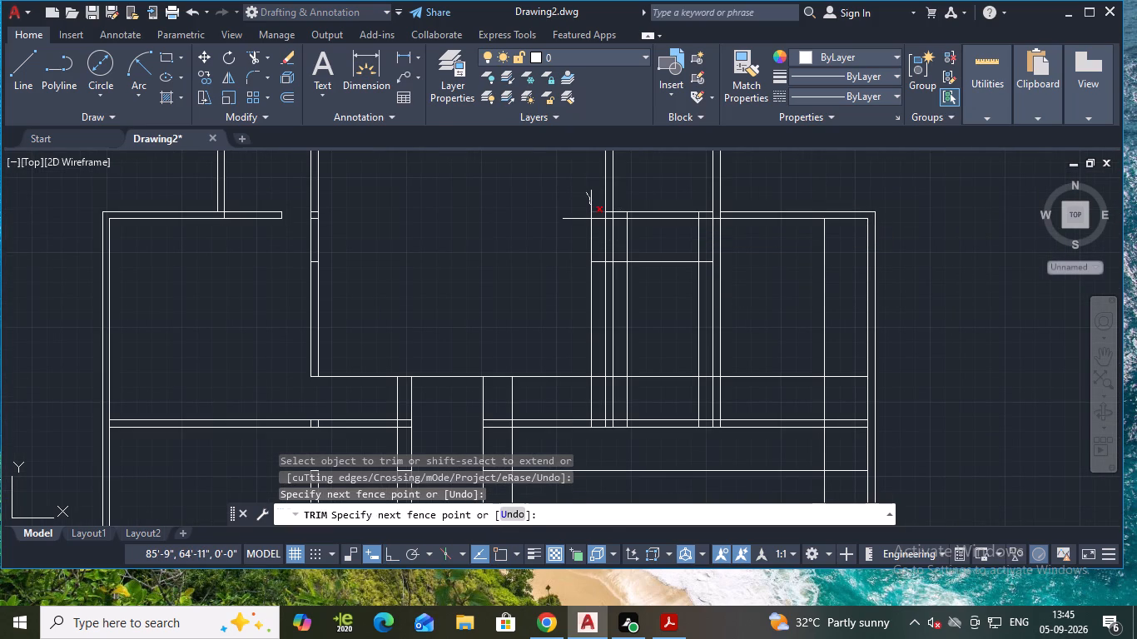
{"action": "left_click_drag", "start_coordinate": [585, 244], "coordinate": [648, 240]}
{"action": "left_click_drag", "start_coordinate": [655, 237], "coordinate": [622, 299]}
{"action": "left_click_drag", "start_coordinate": [676, 243], "coordinate": [676, 241]}
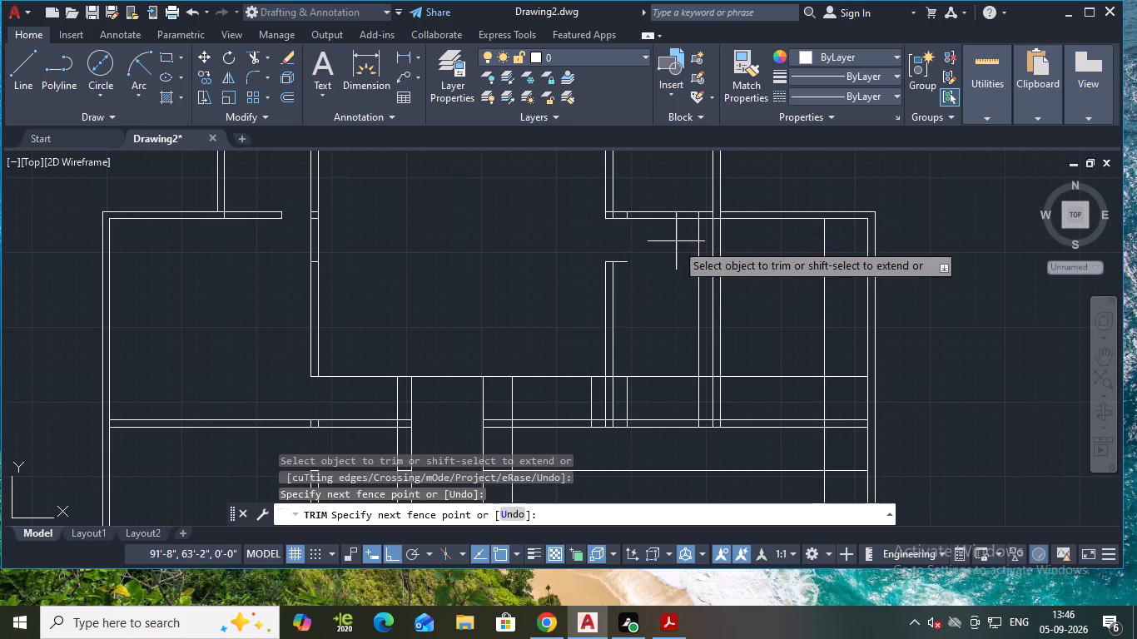
{"action": "left_click_drag", "start_coordinate": [676, 241], "coordinate": [707, 250]}
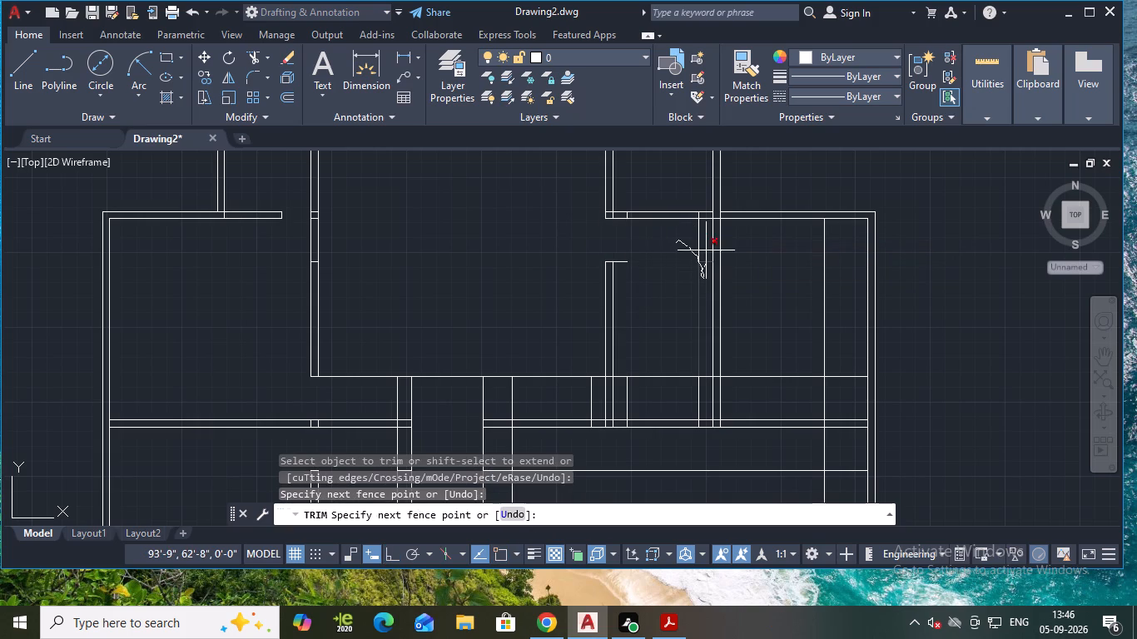
{"action": "left_click_drag", "start_coordinate": [707, 250], "coordinate": [701, 240]}
{"action": "left_click_drag", "start_coordinate": [629, 252], "coordinate": [623, 270]}
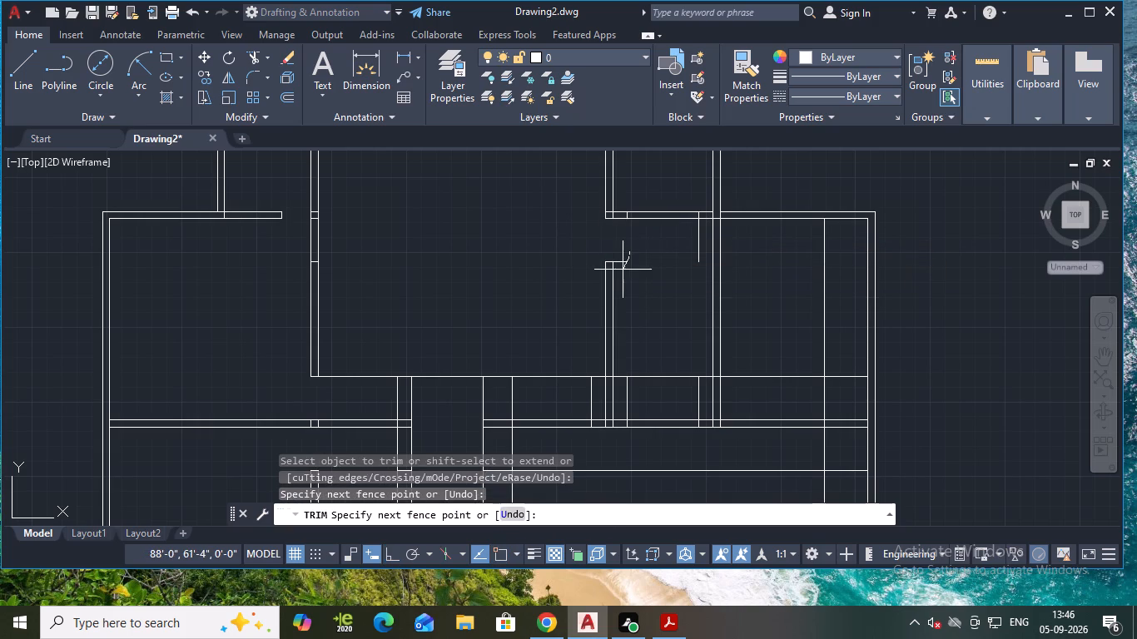
{"action": "left_click_drag", "start_coordinate": [623, 270], "coordinate": [621, 271]}
{"action": "left_click", "coordinate": [620, 265]}
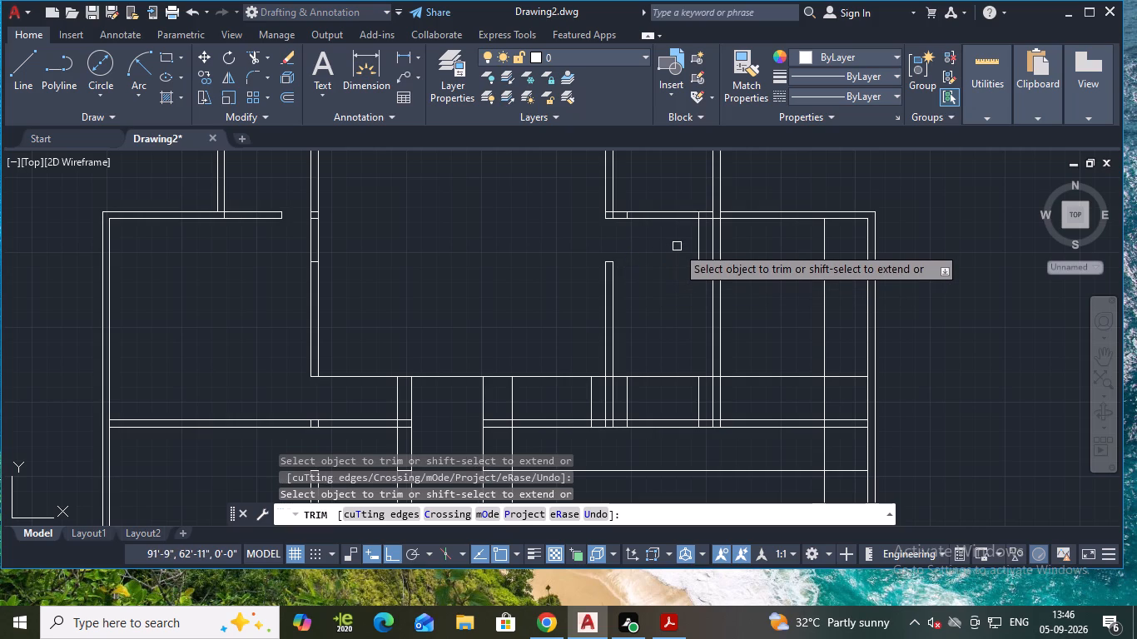
{"action": "left_click", "coordinate": [700, 240]}
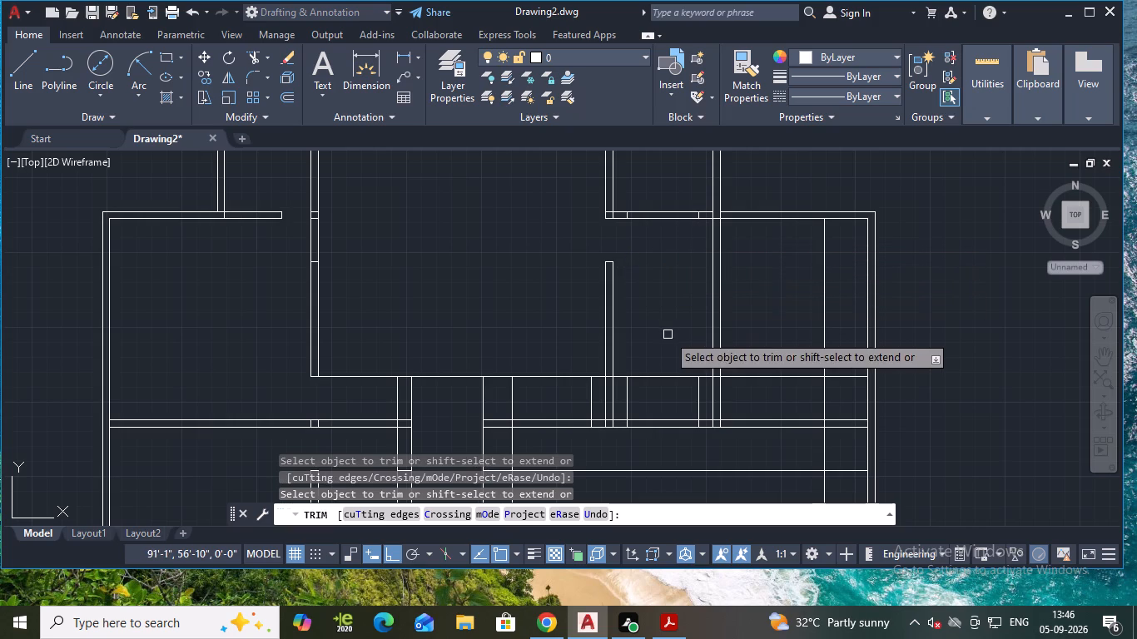
Trim the horizontal guide line and vertical guide stubs above the middle horizontal wall, across the hall and inside the narrow room.
{"action": "scroll", "coordinate": [668, 335], "scroll_direction": "down", "scroll_amount": 1}
{"action": "middle_click_drag", "start_coordinate": [664, 334], "coordinate": [659, 256]}
{"action": "left_click", "coordinate": [568, 260]}
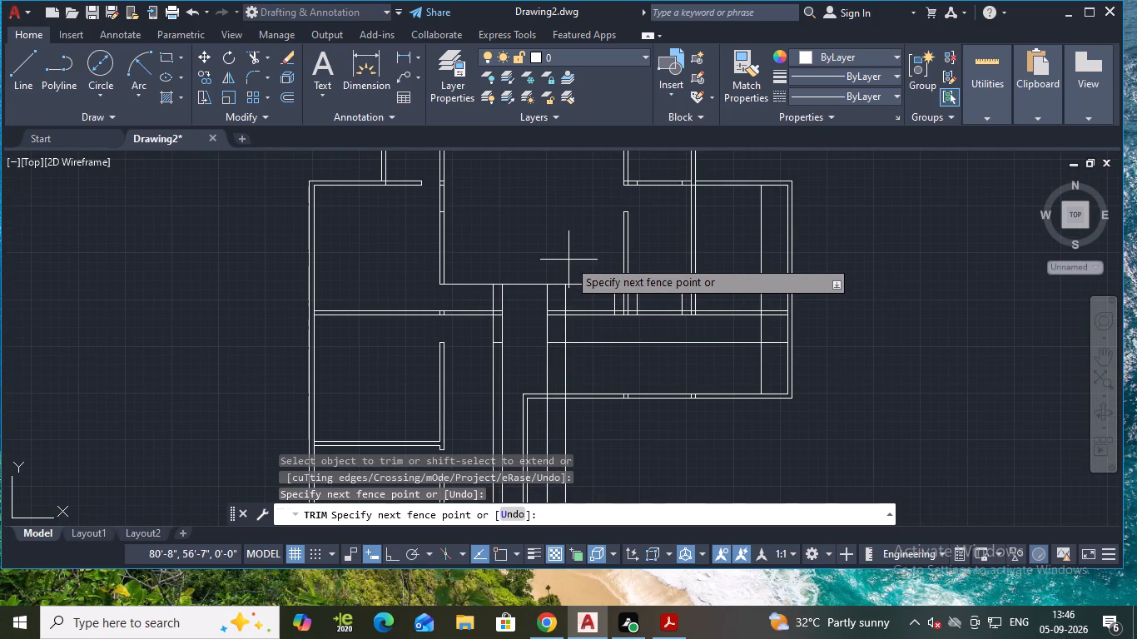
{"action": "left_click_drag", "start_coordinate": [568, 262], "coordinate": [532, 294]}
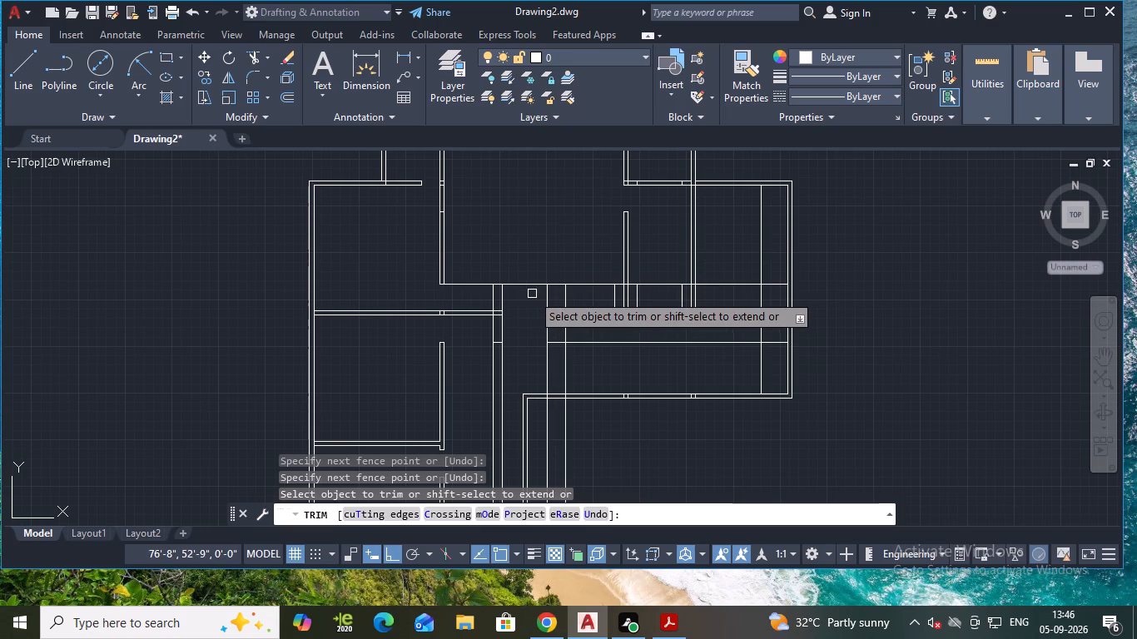
{"action": "left_click_drag", "start_coordinate": [532, 294], "coordinate": [541, 291]}
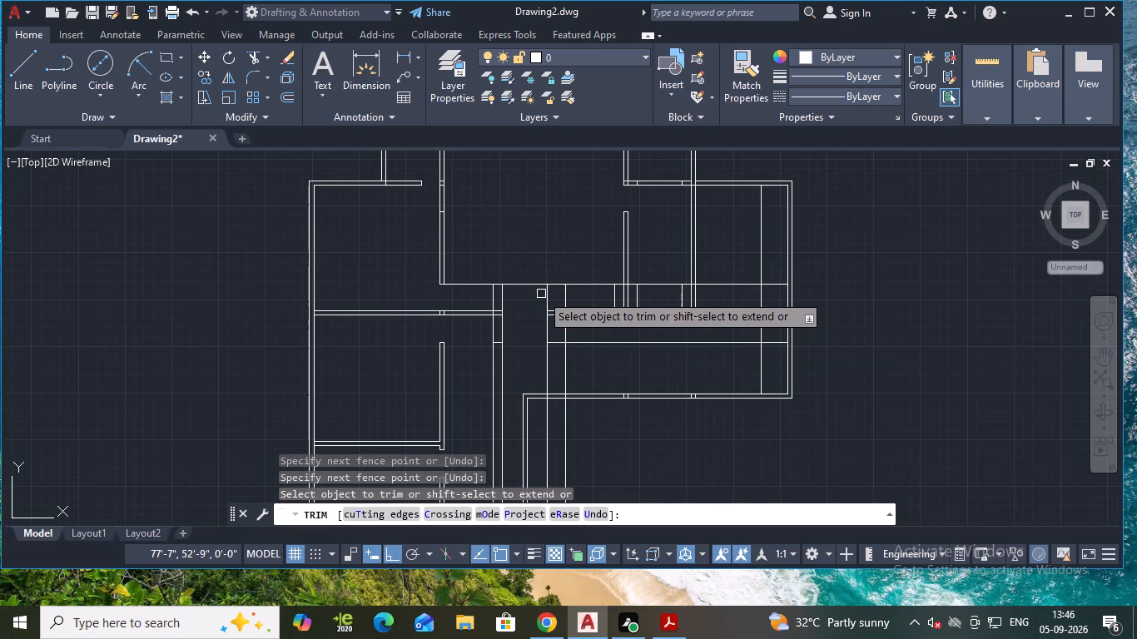
{"action": "left_click_drag", "start_coordinate": [516, 251], "coordinate": [484, 295]}
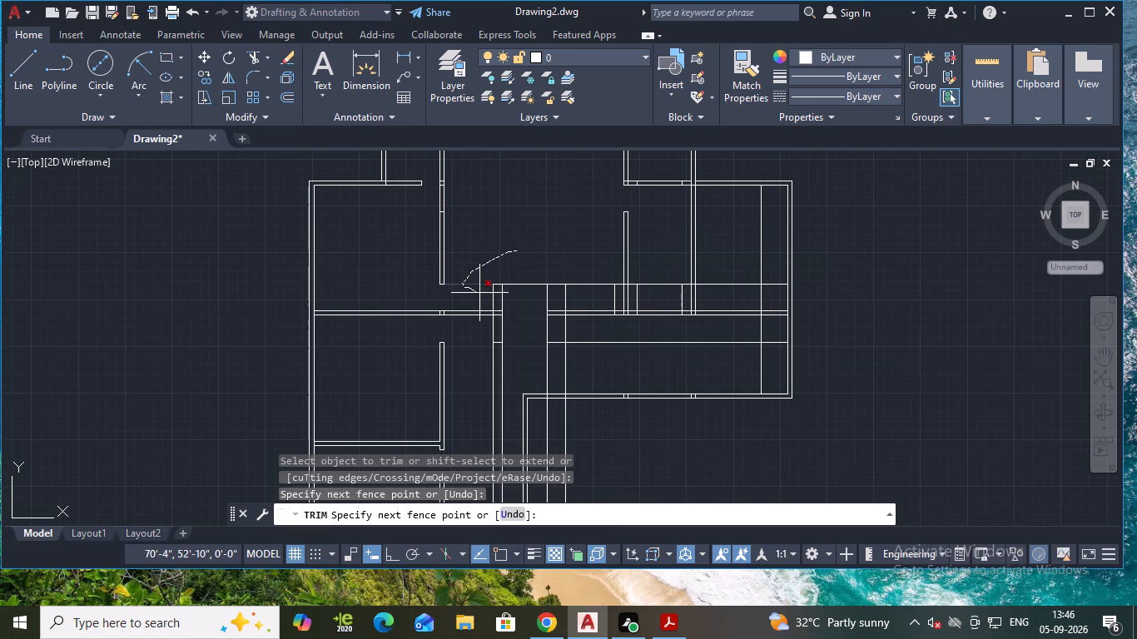
{"action": "left_click_drag", "start_coordinate": [484, 295], "coordinate": [588, 265]}
{"action": "left_click", "coordinate": [613, 278]}
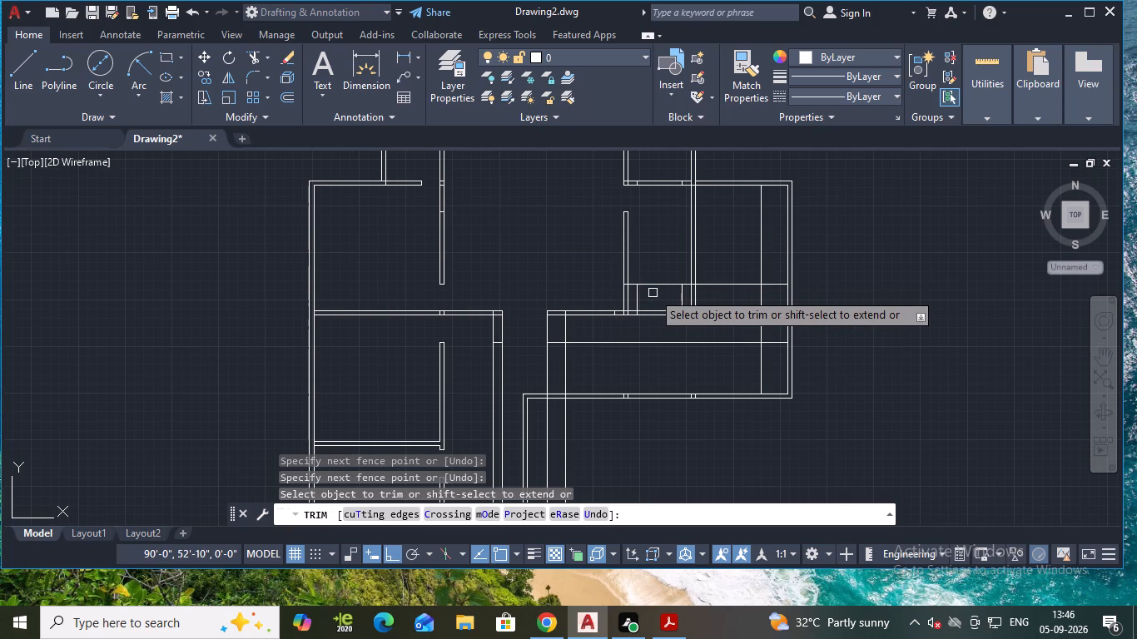
{"action": "left_click_drag", "start_coordinate": [653, 272], "coordinate": [630, 285]}
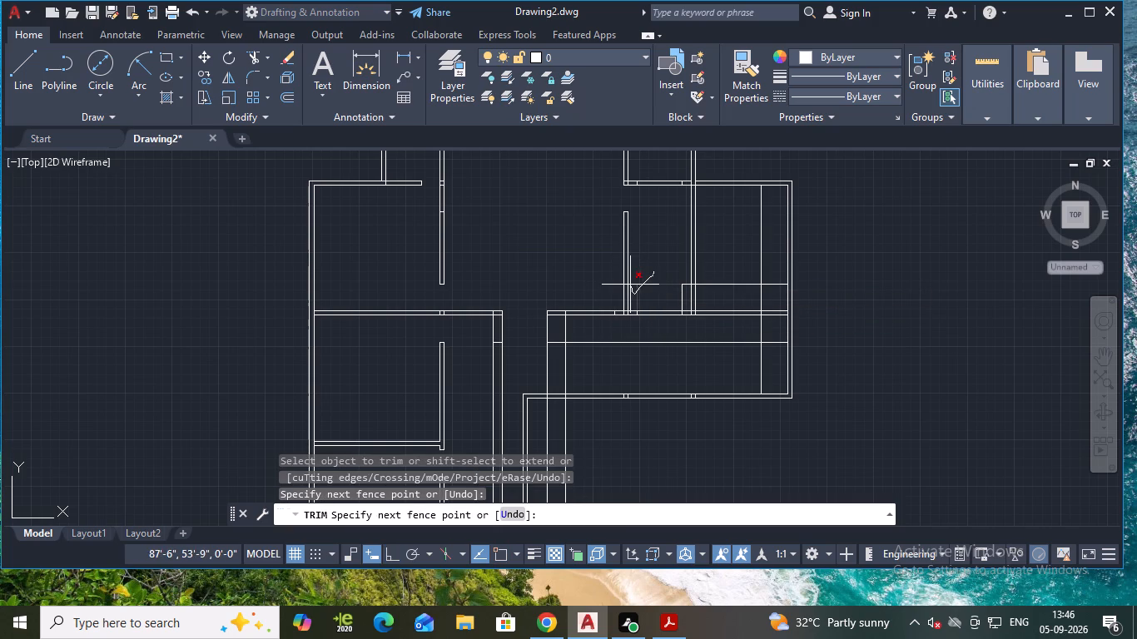
{"action": "left_click", "coordinate": [639, 283]}
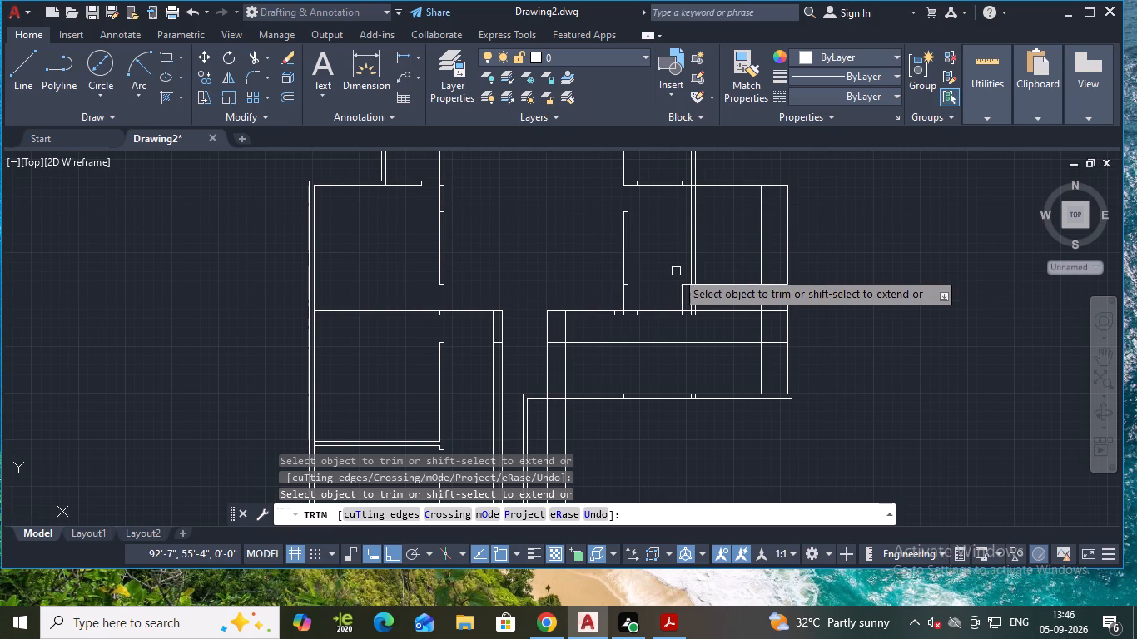
Trim the overlapping lines where the narrow room's left partition meets the middle horizontal wall, leaving an open T-junction.
{"action": "scroll", "coordinate": [675, 314], "scroll_direction": "up", "scroll_amount": 2}
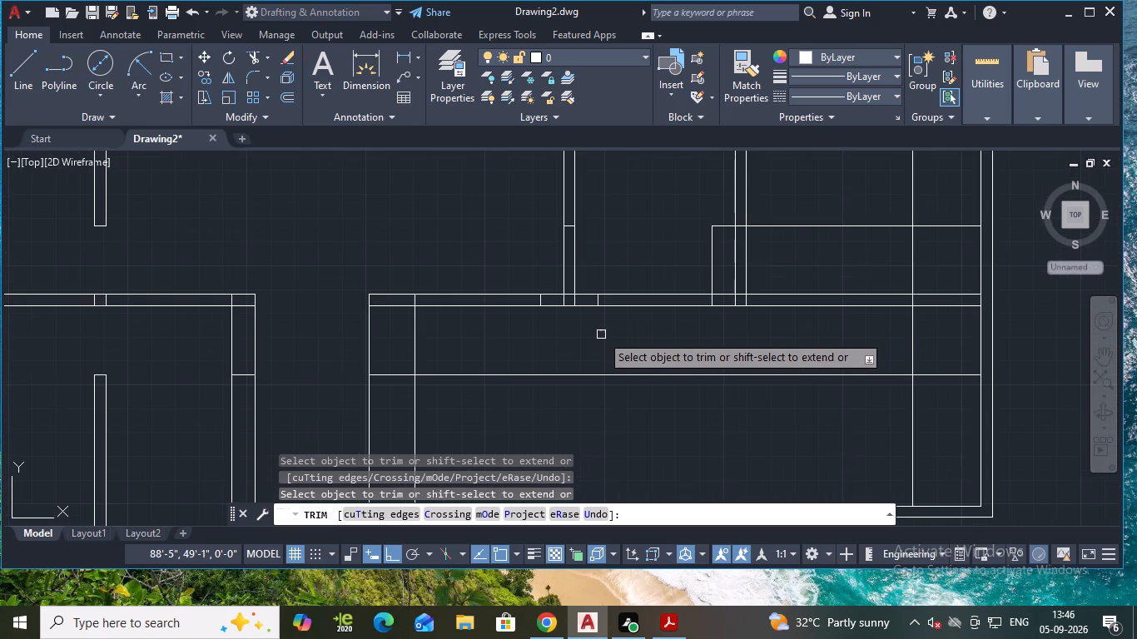
{"action": "middle_click_drag", "start_coordinate": [600, 330], "coordinate": [591, 278]}
{"action": "middle_click_drag", "start_coordinate": [595, 274], "coordinate": [608, 323]}
{"action": "scroll", "coordinate": [605, 323], "scroll_direction": "up", "scroll_amount": 1}
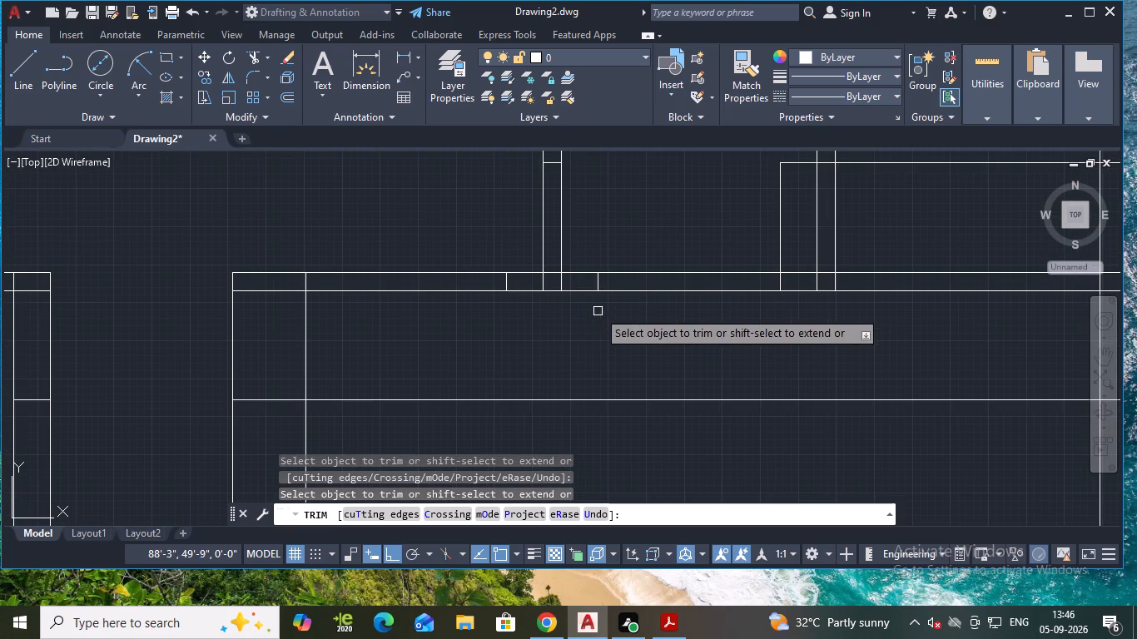
{"action": "left_click", "coordinate": [560, 275]}
{"action": "left_click", "coordinate": [562, 284]}
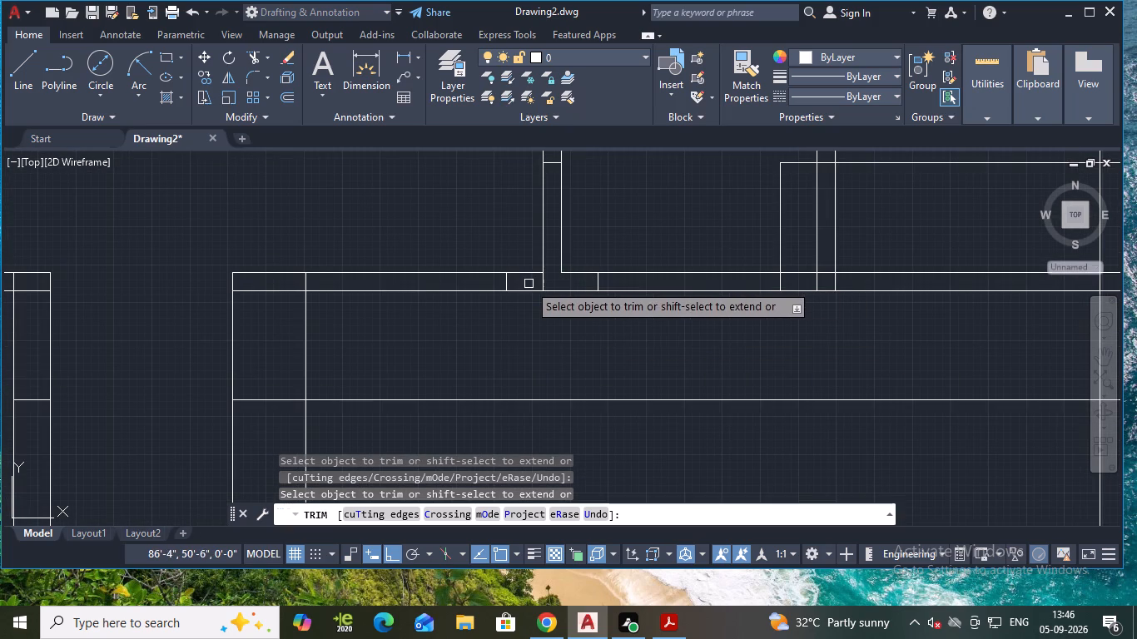
{"action": "left_click", "coordinate": [540, 280]}
Trim the horizontal guide line and the vertical guides crossing the room below the middle horizontal wall.
{"action": "scroll", "coordinate": [402, 310], "scroll_direction": "down", "scroll_amount": 1}
{"action": "middle_click_drag", "start_coordinate": [417, 325], "coordinate": [449, 325]}
{"action": "middle_click_drag", "start_coordinate": [450, 325], "coordinate": [402, 324]}
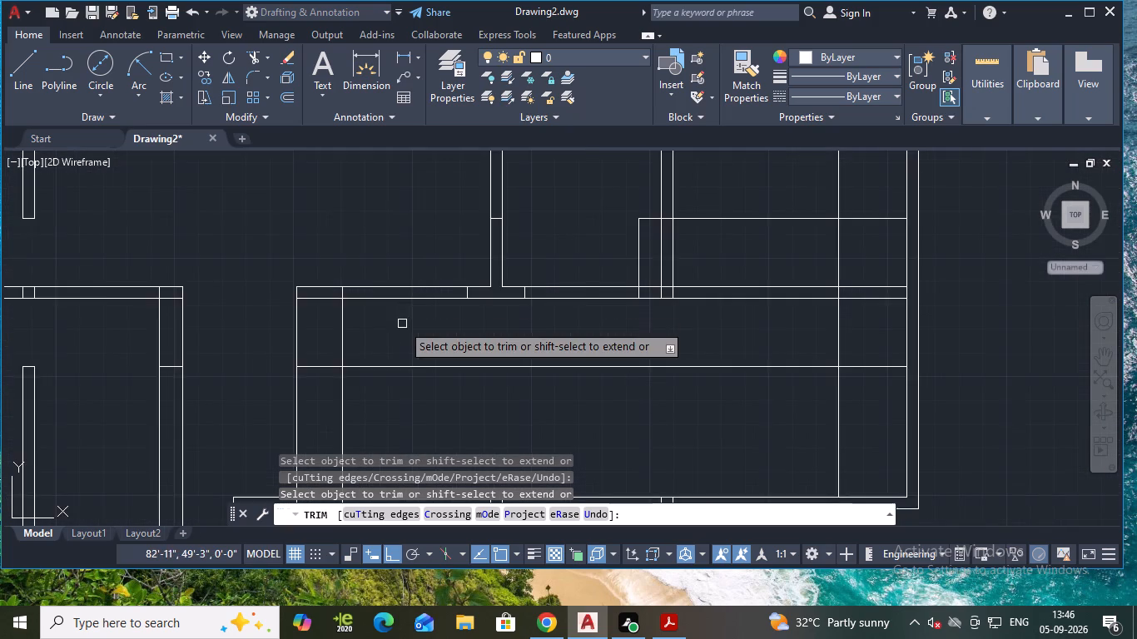
{"action": "middle_click_drag", "start_coordinate": [402, 324], "coordinate": [503, 312]}
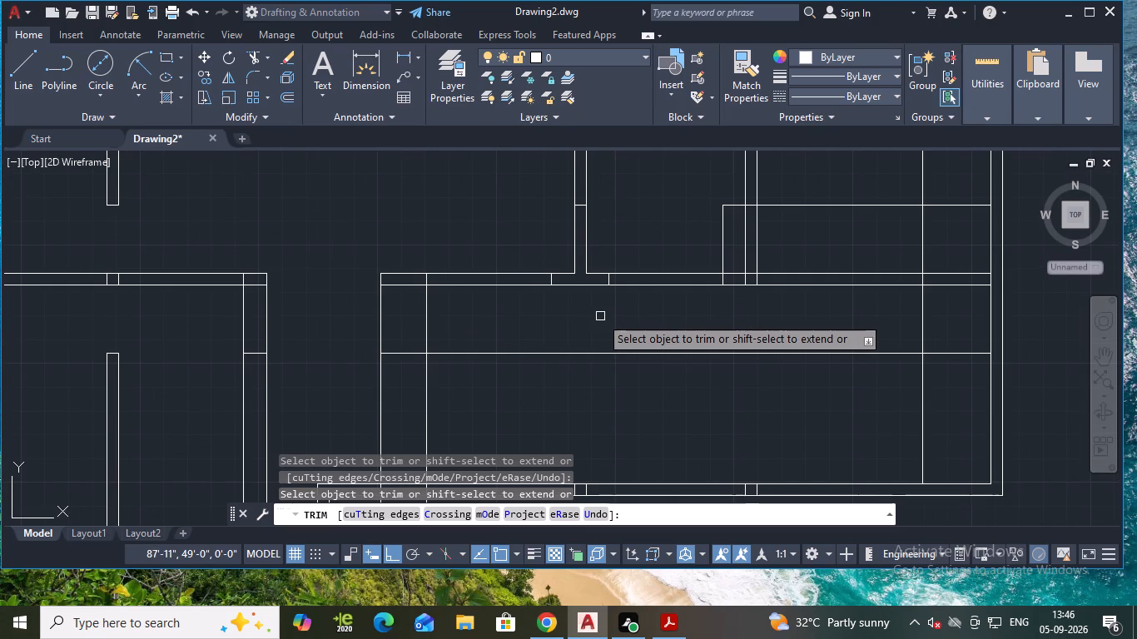
{"action": "left_click_drag", "start_coordinate": [459, 295], "coordinate": [782, 376]}
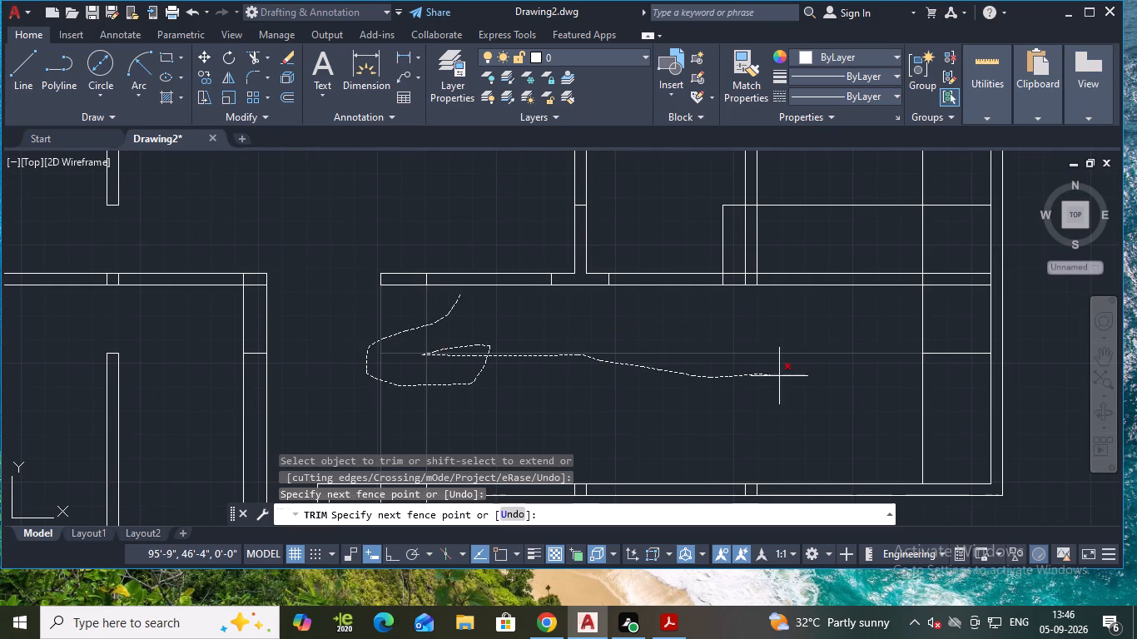
{"action": "left_click_drag", "start_coordinate": [782, 376], "coordinate": [892, 396]}
Trim the vertical and horizontal guide lines in the right-hand room and the guide stub beside the narrow room's right partition.
{"action": "scroll", "coordinate": [923, 343], "scroll_direction": "down", "scroll_amount": 2}
{"action": "middle_click_drag", "start_coordinate": [916, 353], "coordinate": [923, 343]}
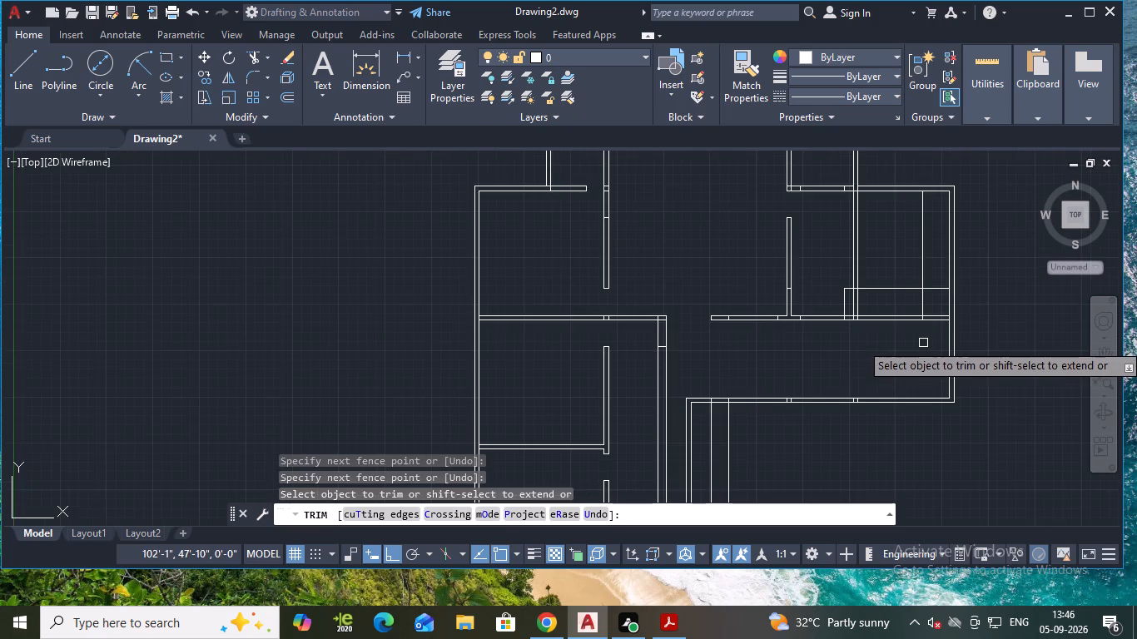
{"action": "middle_click_drag", "start_coordinate": [923, 343], "coordinate": [867, 395]}
{"action": "left_click_drag", "start_coordinate": [883, 304], "coordinate": [872, 324]}
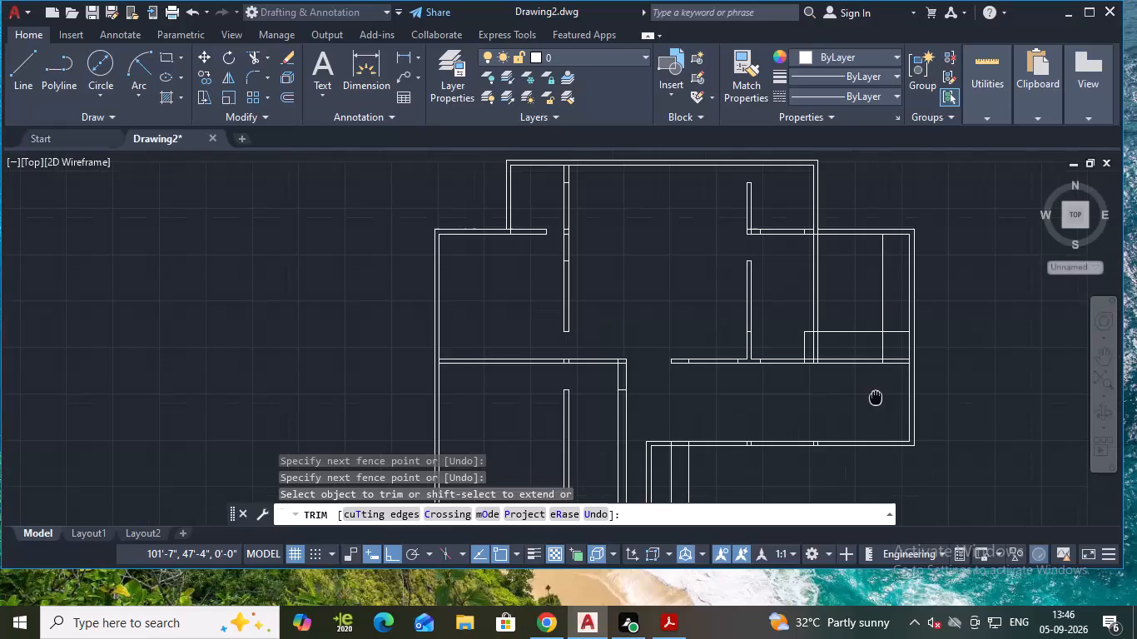
{"action": "left_click_drag", "start_coordinate": [872, 324], "coordinate": [884, 323]}
{"action": "scroll", "coordinate": [790, 349], "scroll_direction": "up", "scroll_amount": 2}
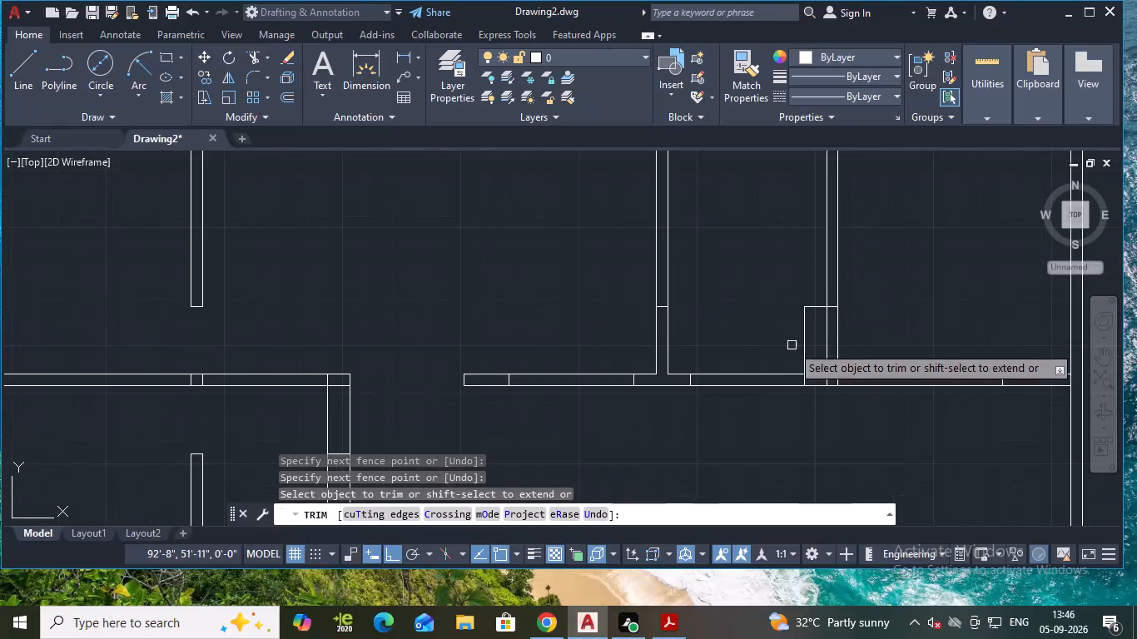
{"action": "left_click_drag", "start_coordinate": [813, 290], "coordinate": [793, 349]}
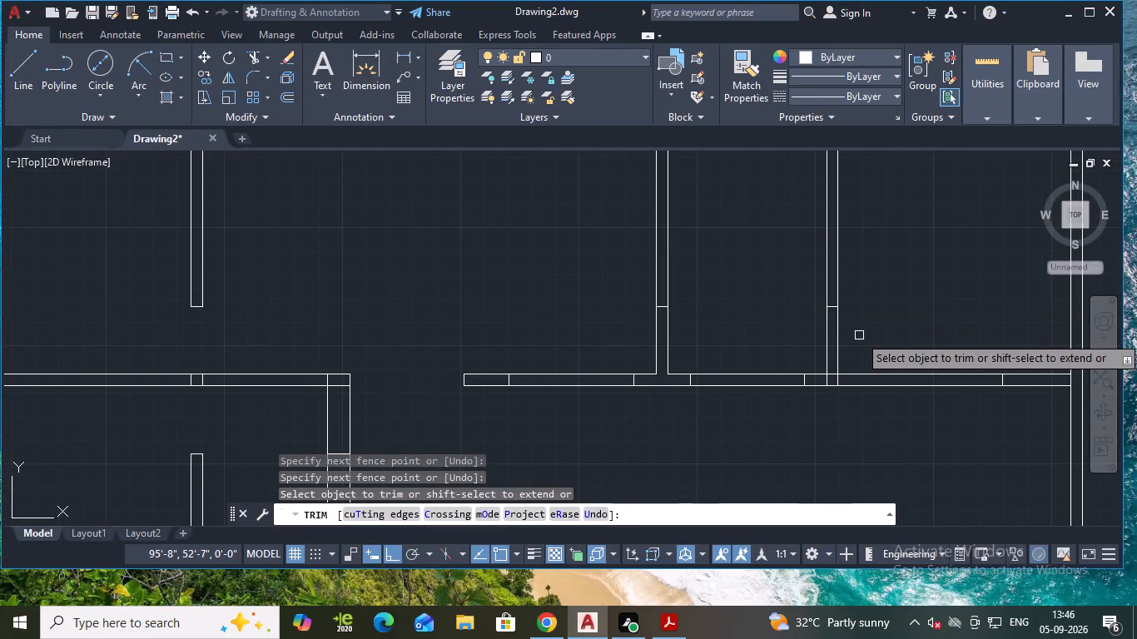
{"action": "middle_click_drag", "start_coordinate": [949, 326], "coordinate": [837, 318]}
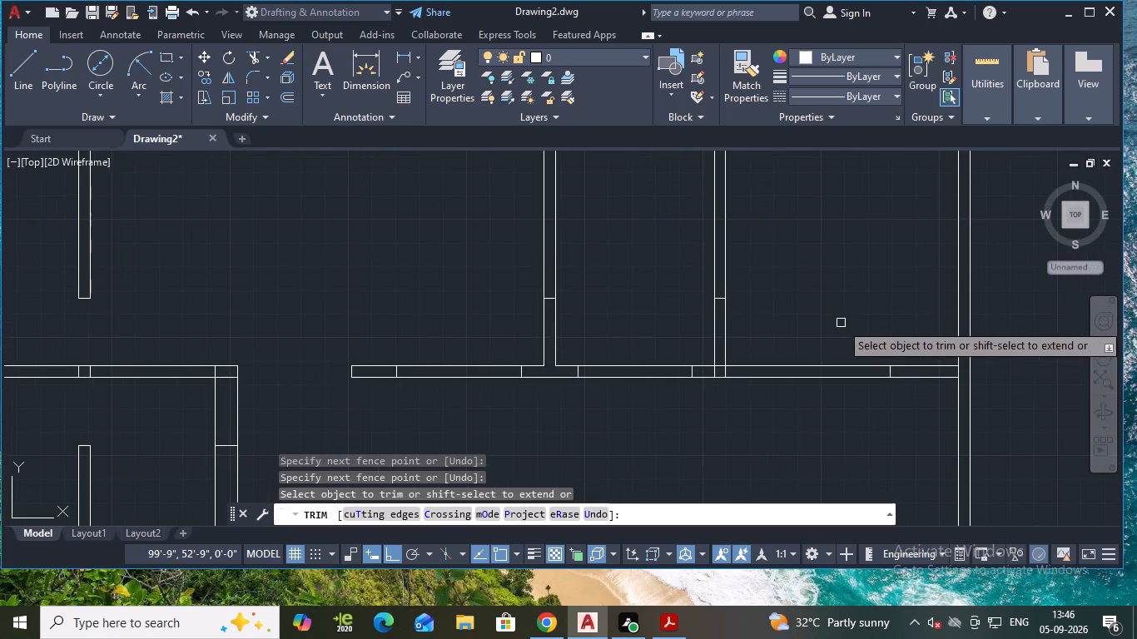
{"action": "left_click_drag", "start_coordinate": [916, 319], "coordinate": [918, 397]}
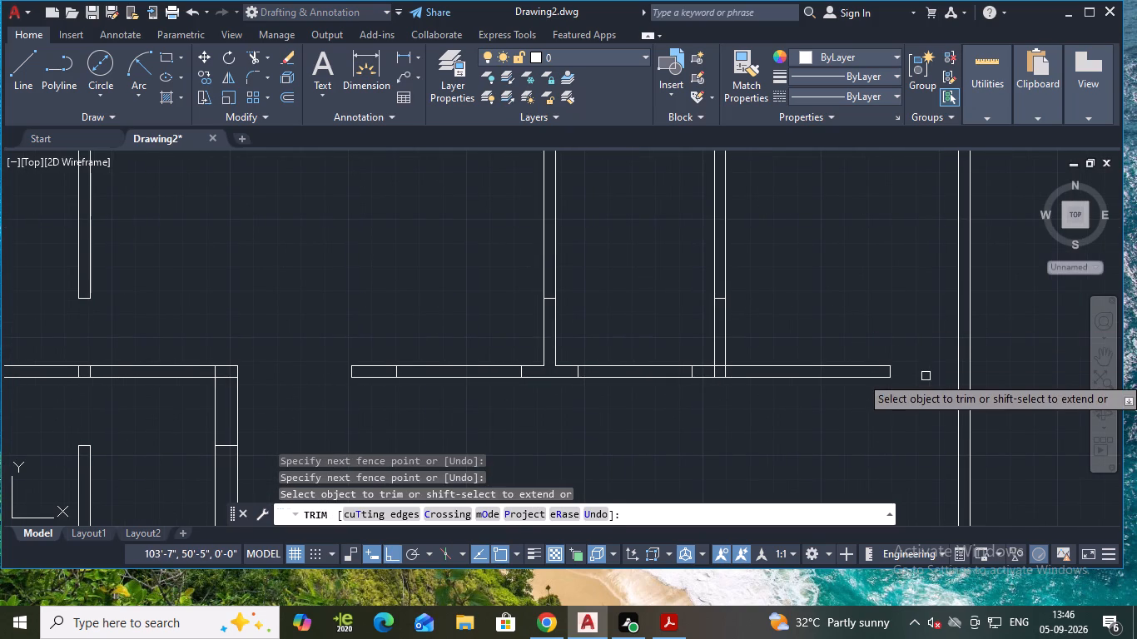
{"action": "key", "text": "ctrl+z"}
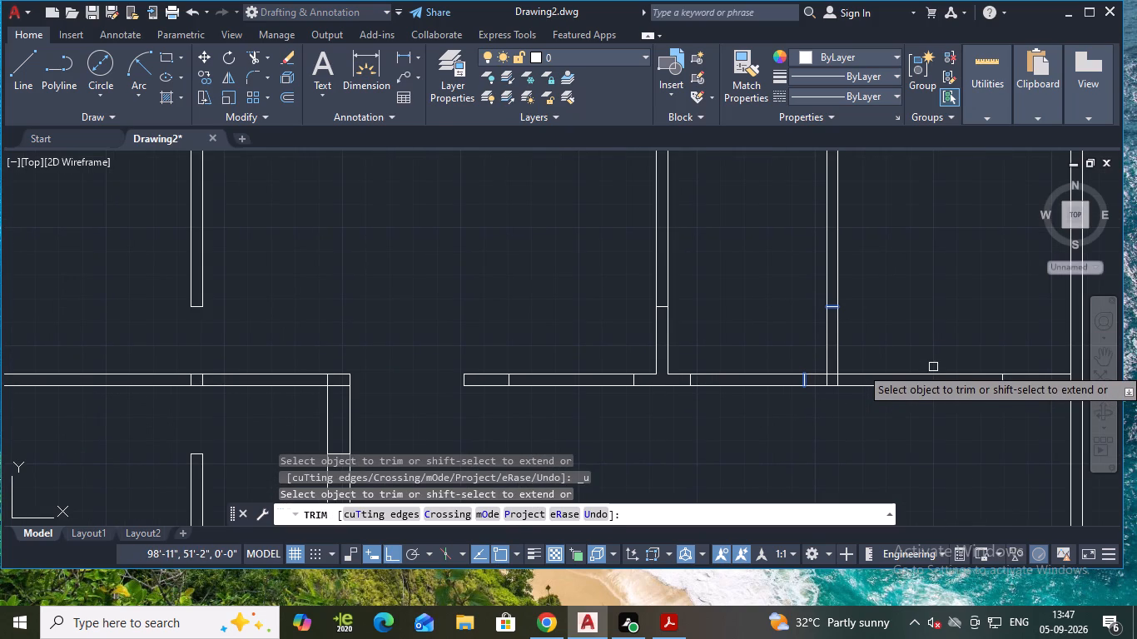
Open a doorway at the right end of the middle horizontal wall by trimming both wall lines up to the outer wall.
{"action": "scroll", "coordinate": [1011, 381], "scroll_direction": "down", "scroll_amount": 1}
{"action": "middle_click_drag", "start_coordinate": [1015, 357], "coordinate": [744, 314]}
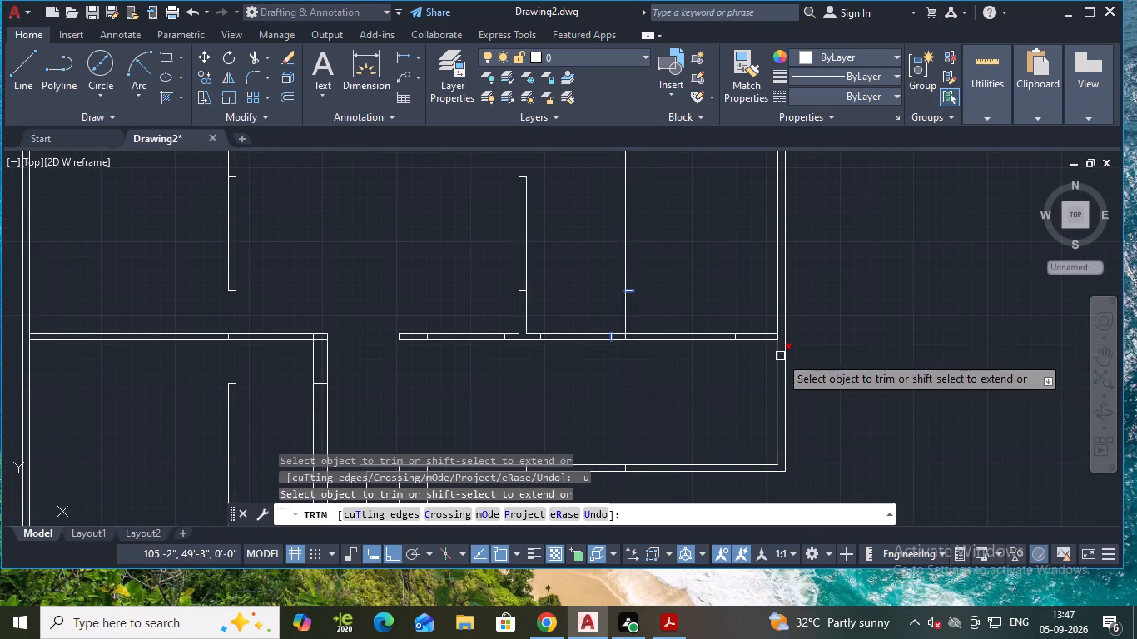
{"action": "scroll", "coordinate": [772, 354], "scroll_direction": "up", "scroll_amount": 2}
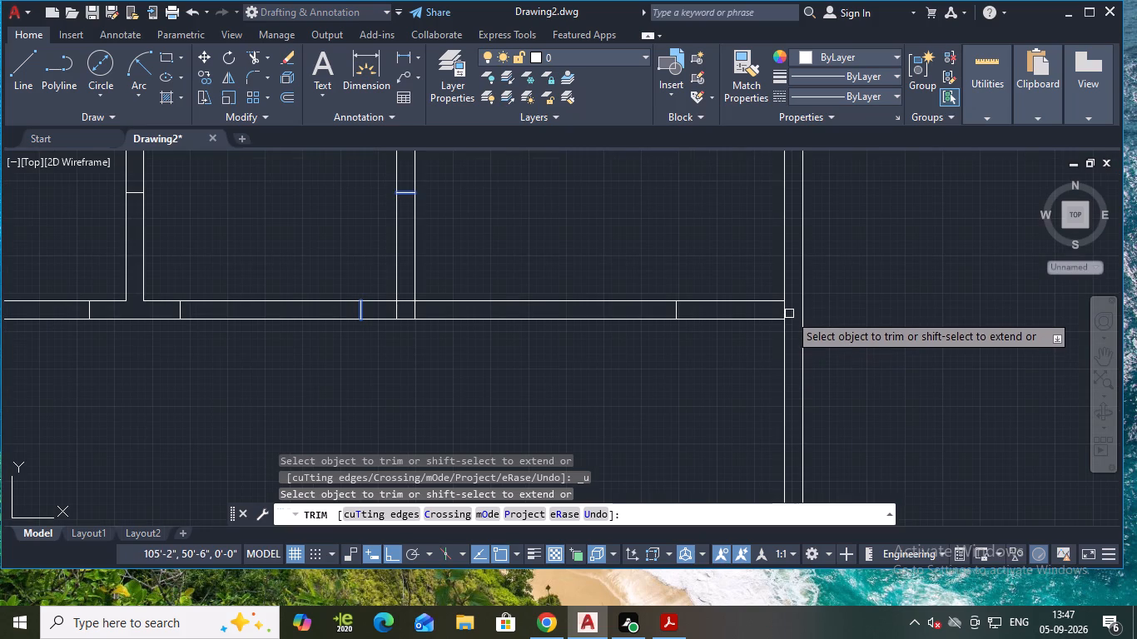
{"action": "left_click_drag", "start_coordinate": [718, 269], "coordinate": [732, 348]}
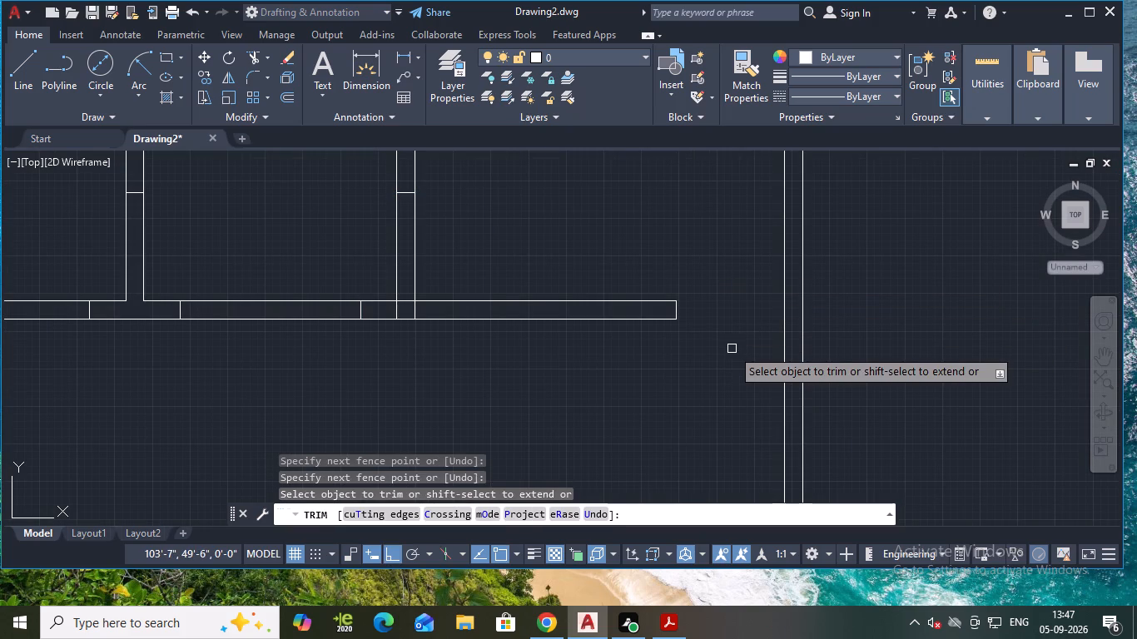
Trim the overlapping lines where the narrow room's right partition meets the middle horizontal wall.
{"action": "scroll", "coordinate": [676, 345], "scroll_direction": "down", "scroll_amount": 1}
{"action": "scroll", "coordinate": [465, 306], "scroll_direction": "down", "scroll_amount": 1}
{"action": "middle_click_drag", "start_coordinate": [439, 318], "coordinate": [613, 337]}
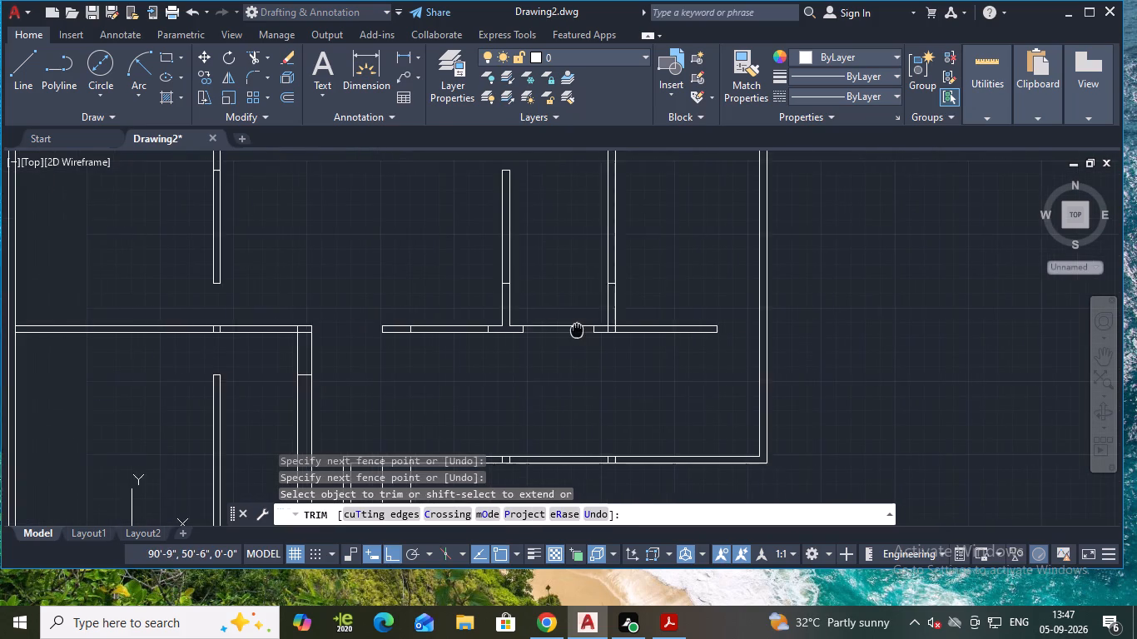
{"action": "scroll", "coordinate": [667, 379], "scroll_direction": "up", "scroll_amount": 2}
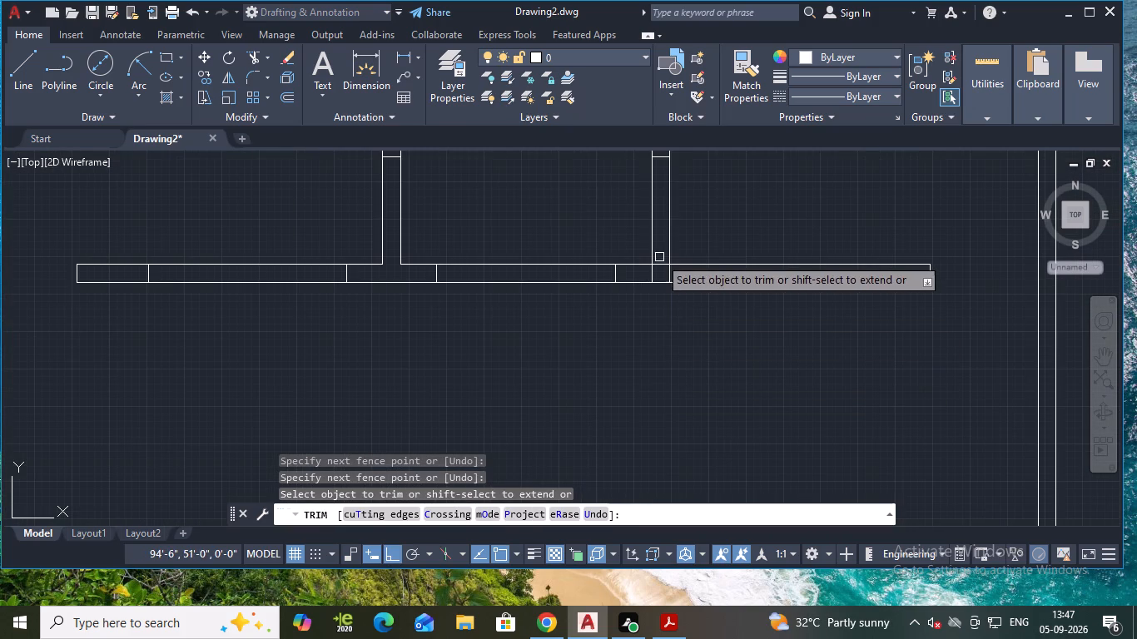
{"action": "left_click", "coordinate": [661, 265]}
{"action": "left_click", "coordinate": [653, 274]}
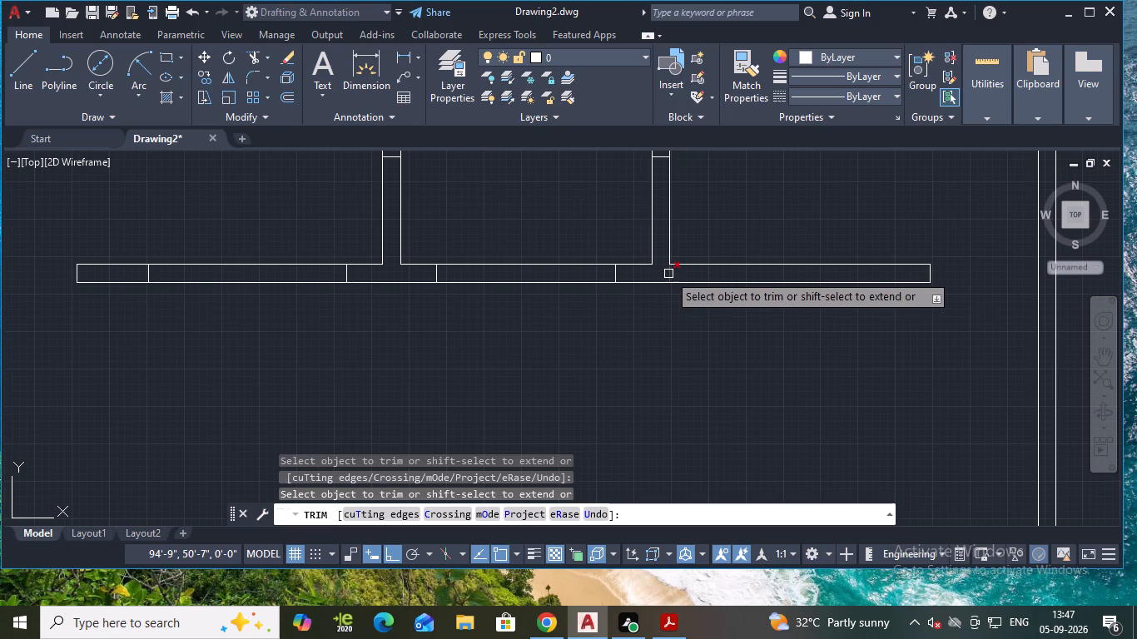
{"action": "left_click", "coordinate": [668, 273]}
Remove the short leftover guide segments crossing the narrow room's two vertical partitions above the middle wall.
{"action": "scroll", "coordinate": [691, 248], "scroll_direction": "down", "scroll_amount": 1}
{"action": "middle_click_drag", "start_coordinate": [705, 221], "coordinate": [719, 334]}
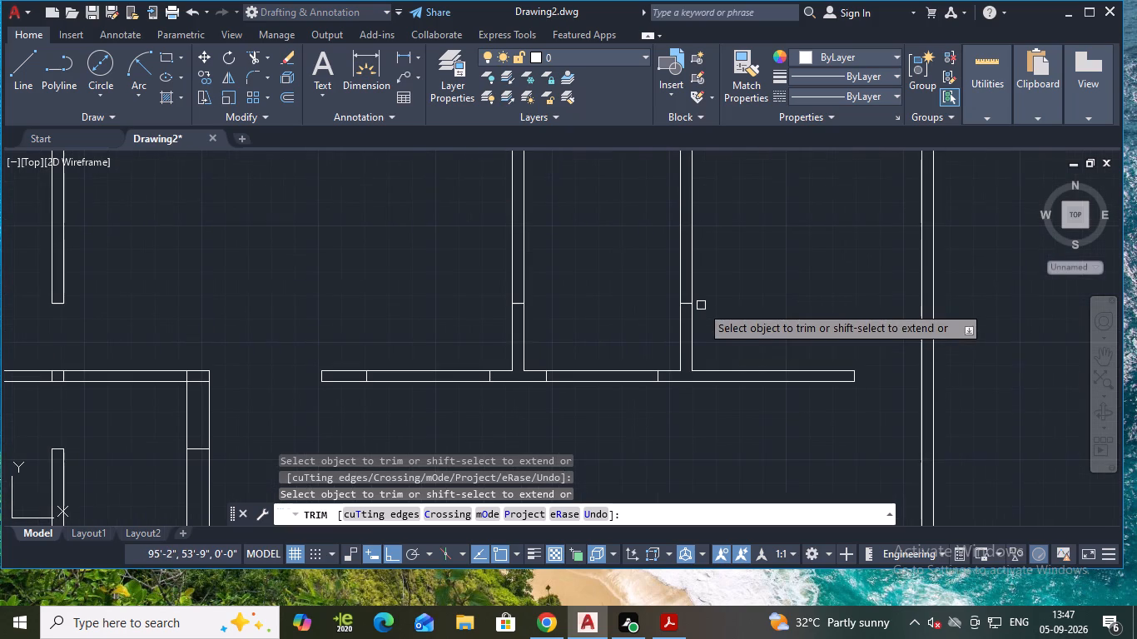
{"action": "left_click", "coordinate": [683, 303]}
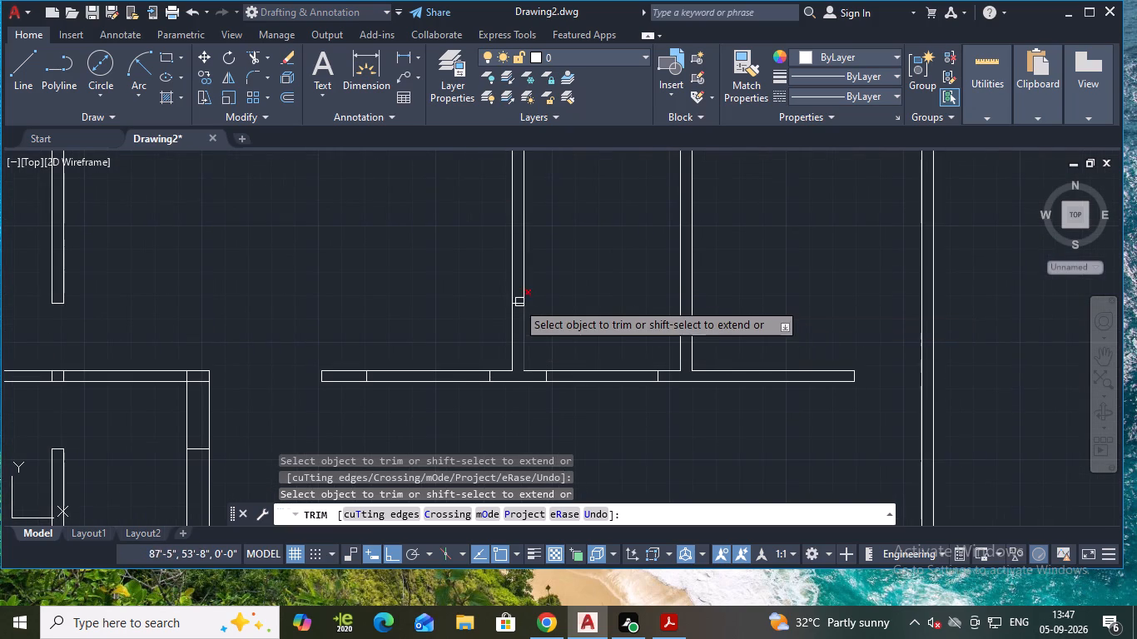
{"action": "left_click", "coordinate": [522, 303]}
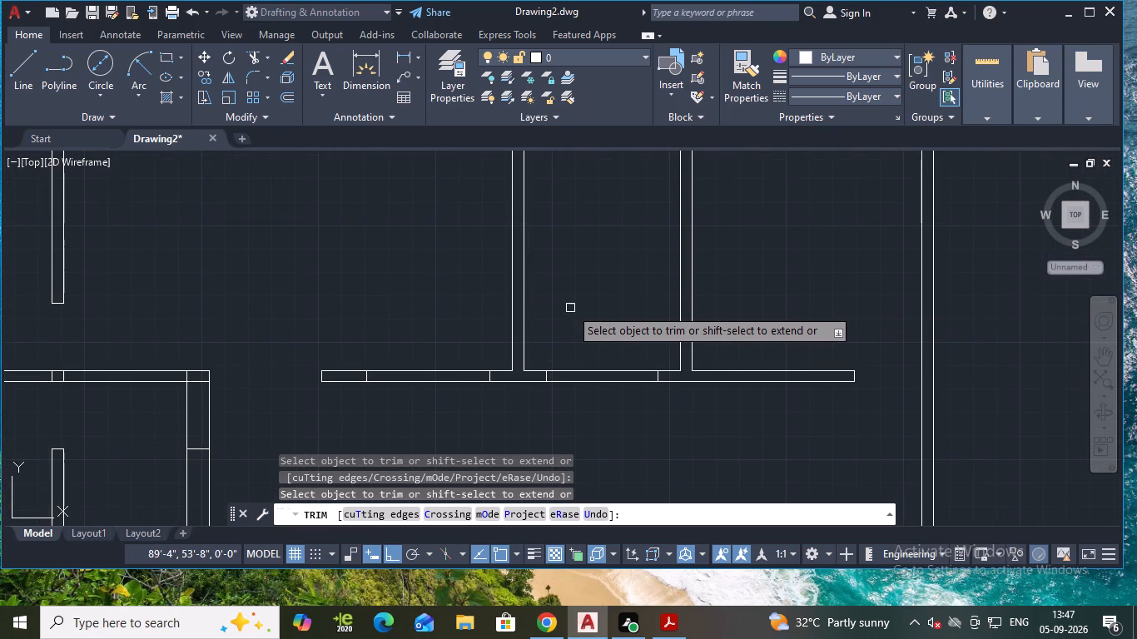
Remove the short cross lines inside the upper horizontal wall between the two partitions, and trim the overlapping lines at its left corner.
{"action": "scroll", "coordinate": [570, 307], "scroll_direction": "down", "scroll_amount": 2}
{"action": "middle_click_drag", "start_coordinate": [598, 221], "coordinate": [600, 221]}
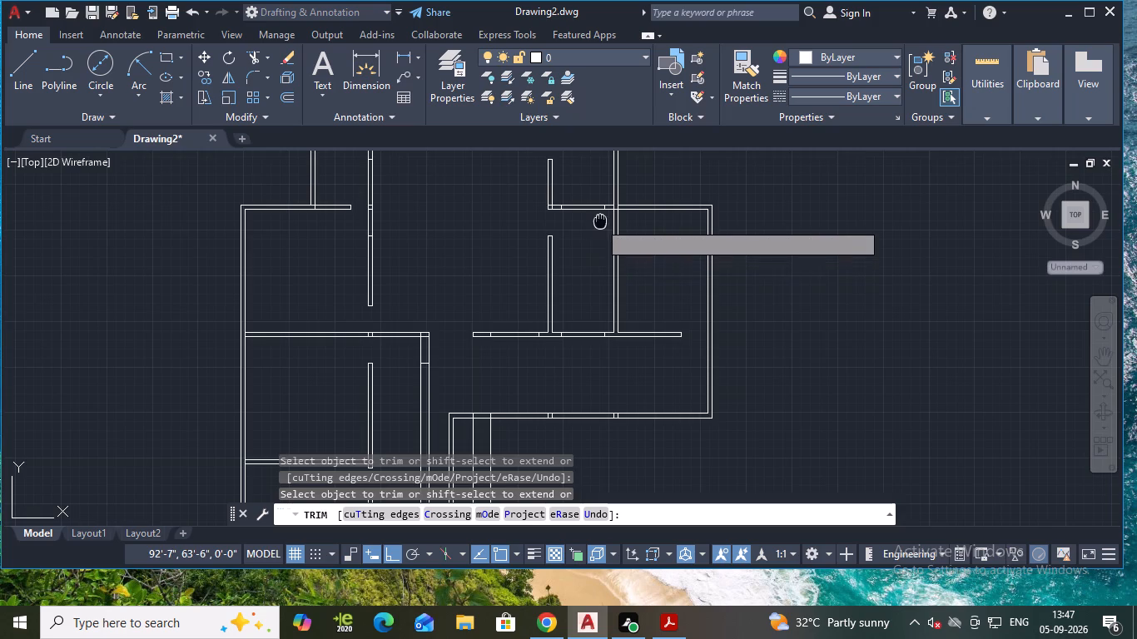
{"action": "middle_click_drag", "start_coordinate": [600, 221], "coordinate": [618, 401]}
{"action": "scroll", "coordinate": [609, 400], "scroll_direction": "up", "scroll_amount": 4}
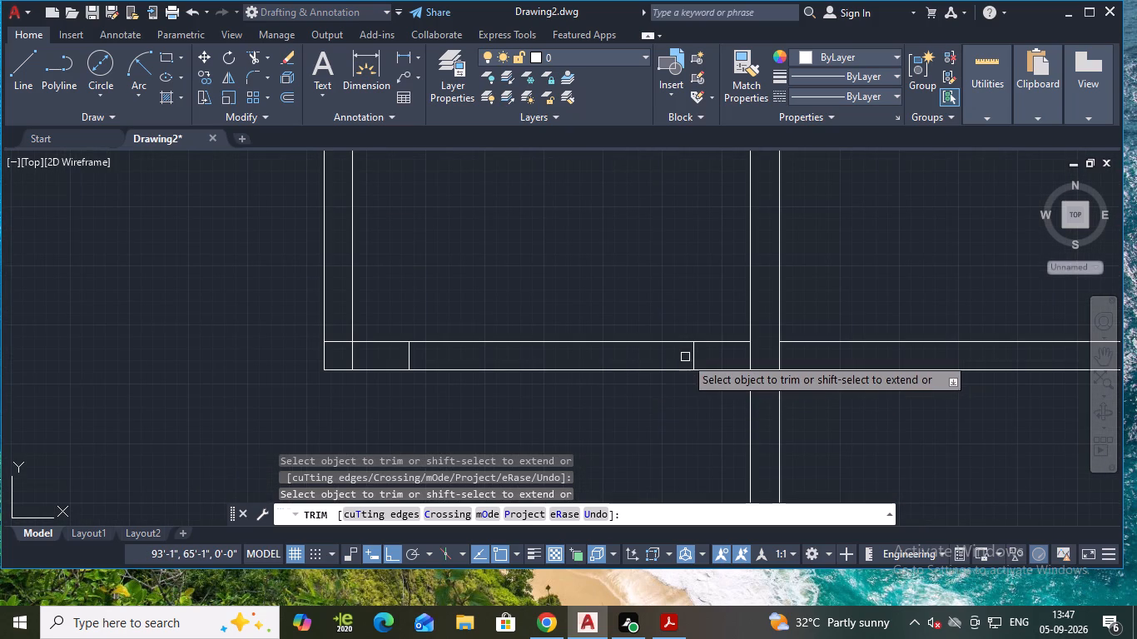
{"action": "left_click", "coordinate": [692, 362]}
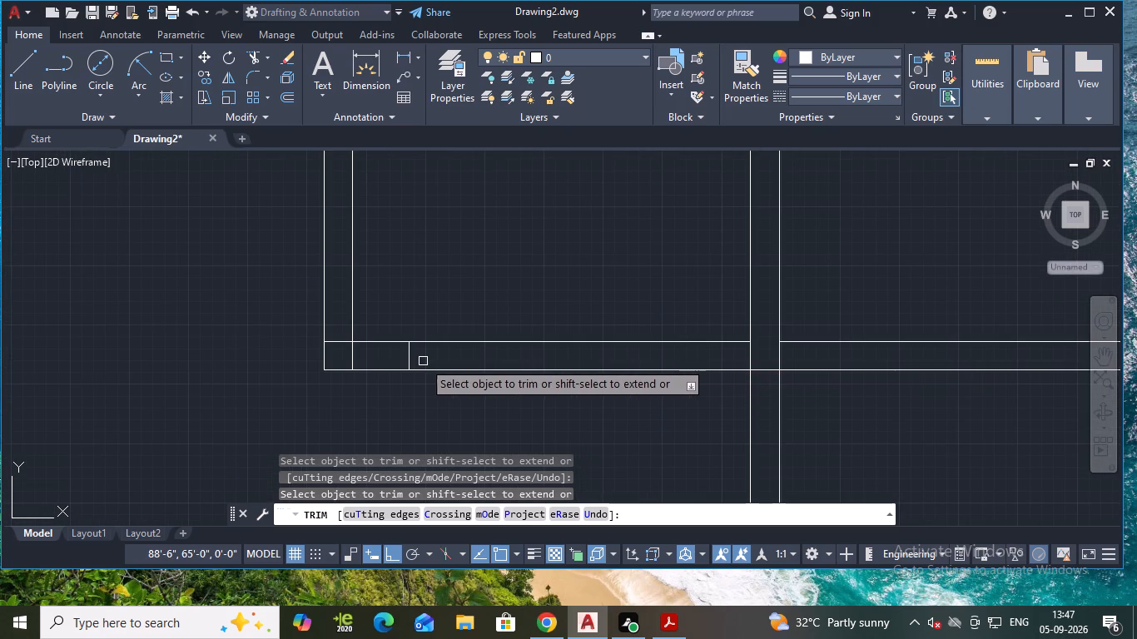
{"action": "left_click", "coordinate": [408, 358]}
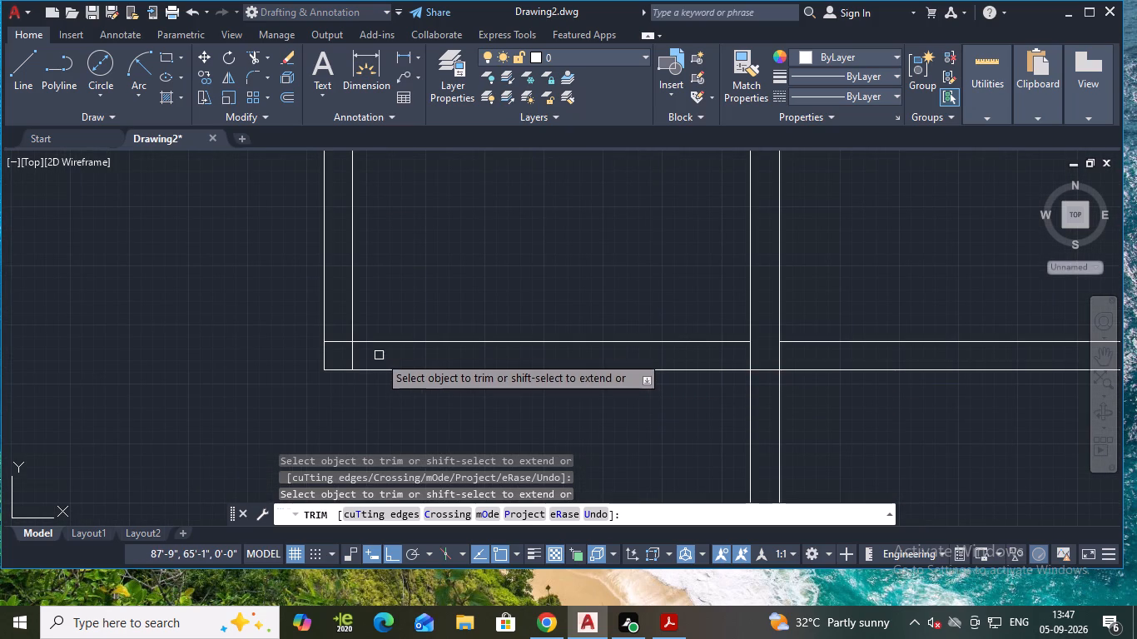
{"action": "left_click", "coordinate": [332, 340]}
{"action": "left_click", "coordinate": [350, 359]}
{"action": "scroll", "coordinate": [415, 360], "scroll_direction": "down", "scroll_amount": 1}
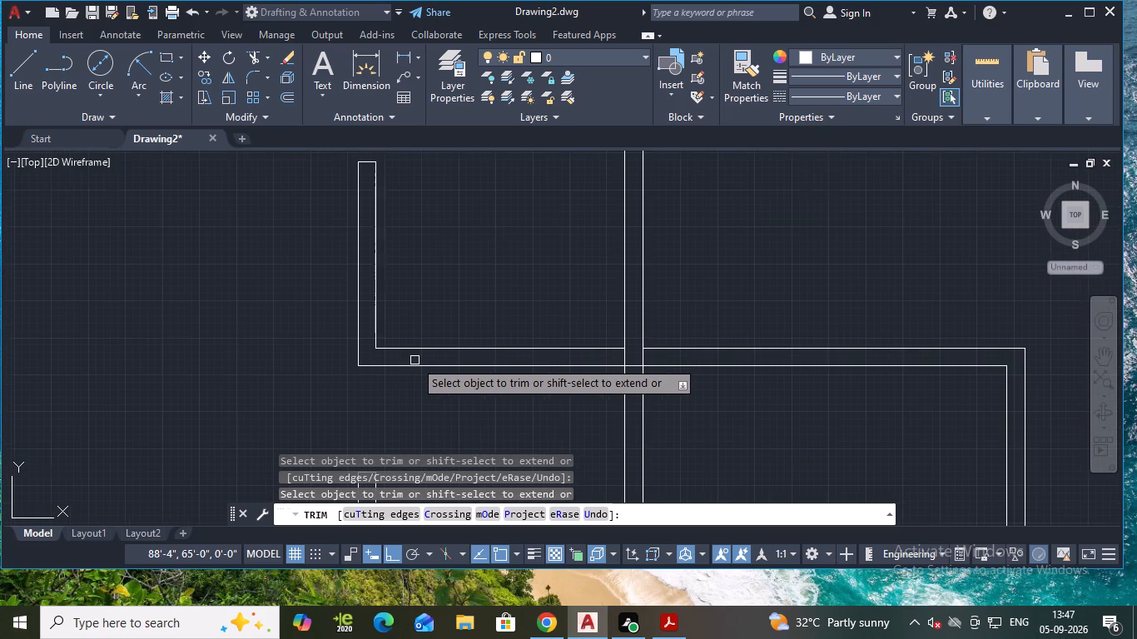
{"action": "middle_click_drag", "start_coordinate": [554, 410], "coordinate": [439, 372]}
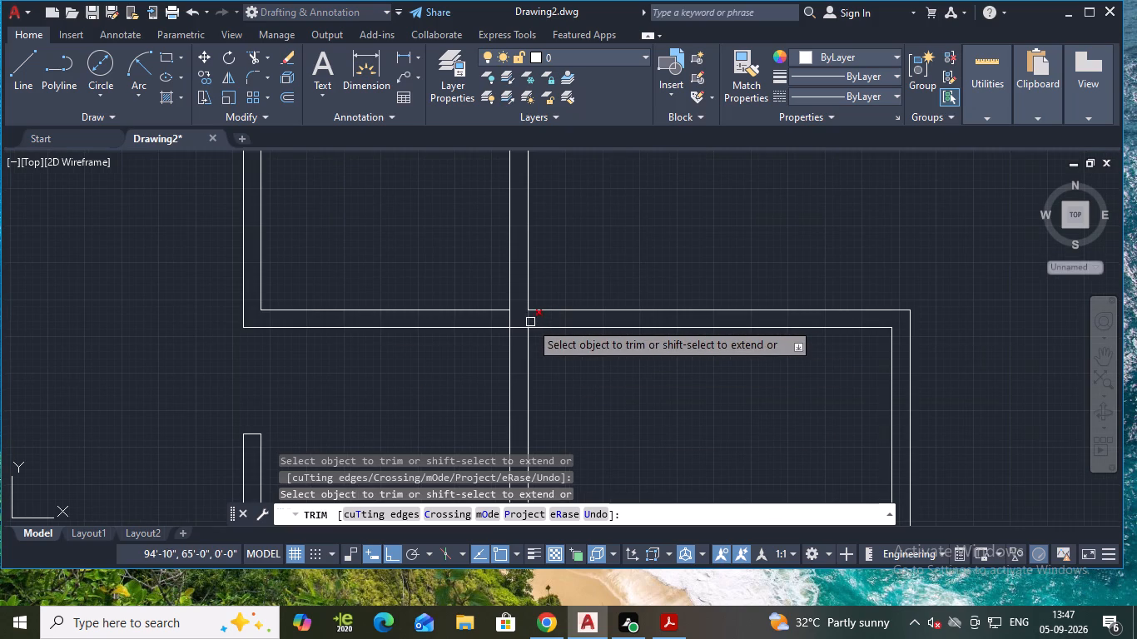
Trim the overlapping lines where the narrow room's right partition crosses the upper horizontal wall of the right wing.
{"action": "left_click", "coordinate": [530, 320]}
{"action": "left_click", "coordinate": [512, 319]}
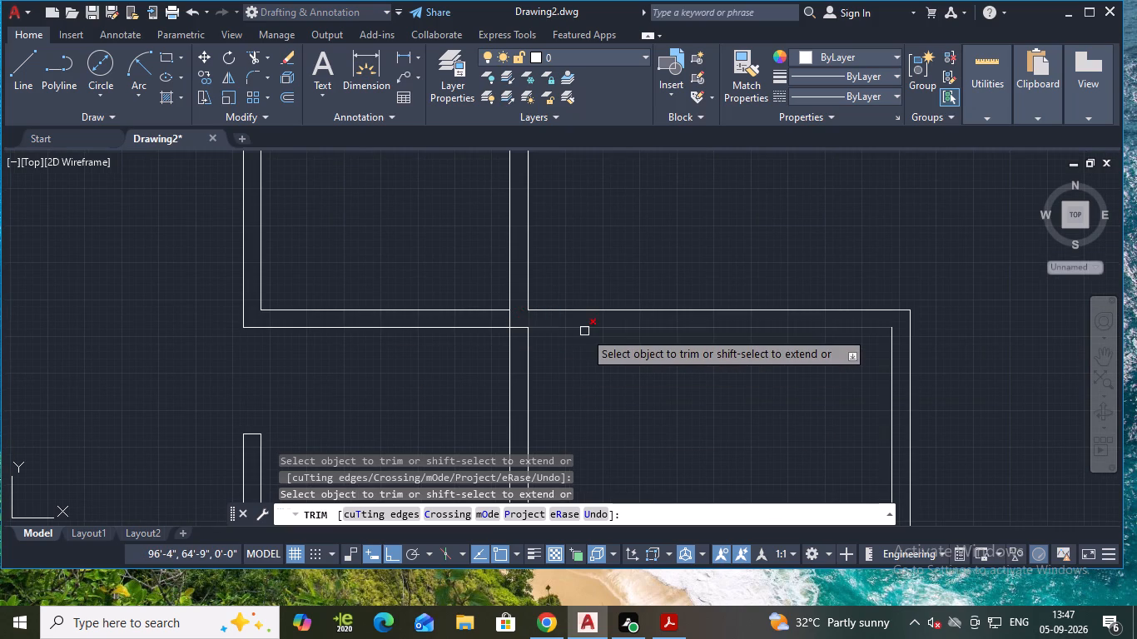
{"action": "scroll", "coordinate": [629, 364], "scroll_direction": "down", "scroll_amount": 1}
{"action": "middle_click_drag", "start_coordinate": [771, 369], "coordinate": [762, 276]}
{"action": "scroll", "coordinate": [760, 280], "scroll_direction": "down", "scroll_amount": 1}
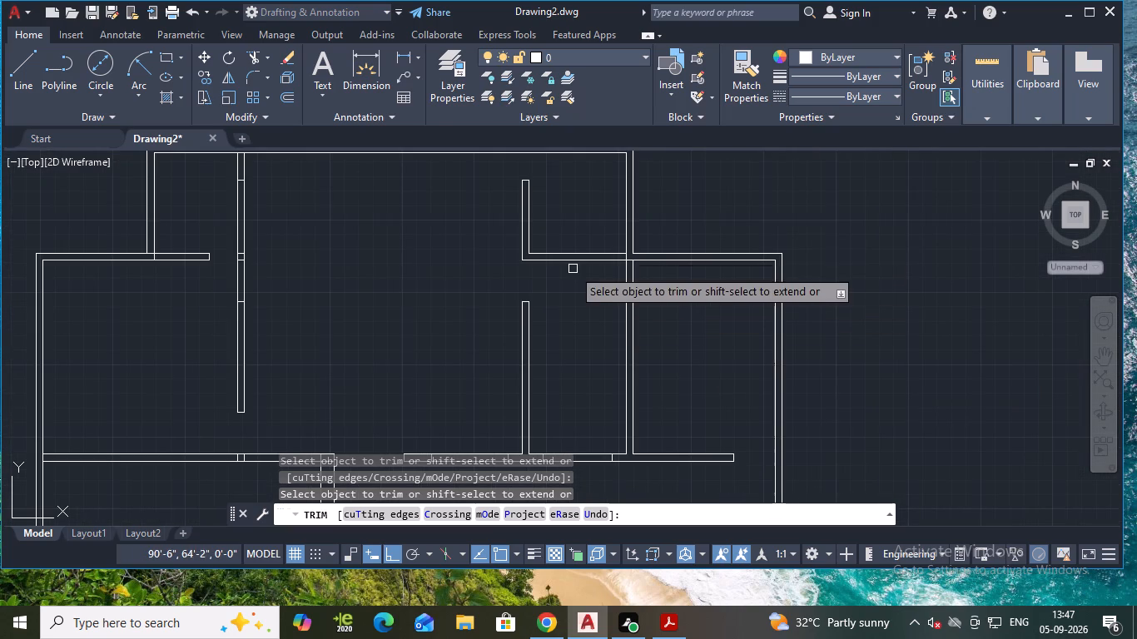
{"action": "scroll", "coordinate": [628, 255], "scroll_direction": "up", "scroll_amount": 3}
{"action": "left_click", "coordinate": [617, 253]}
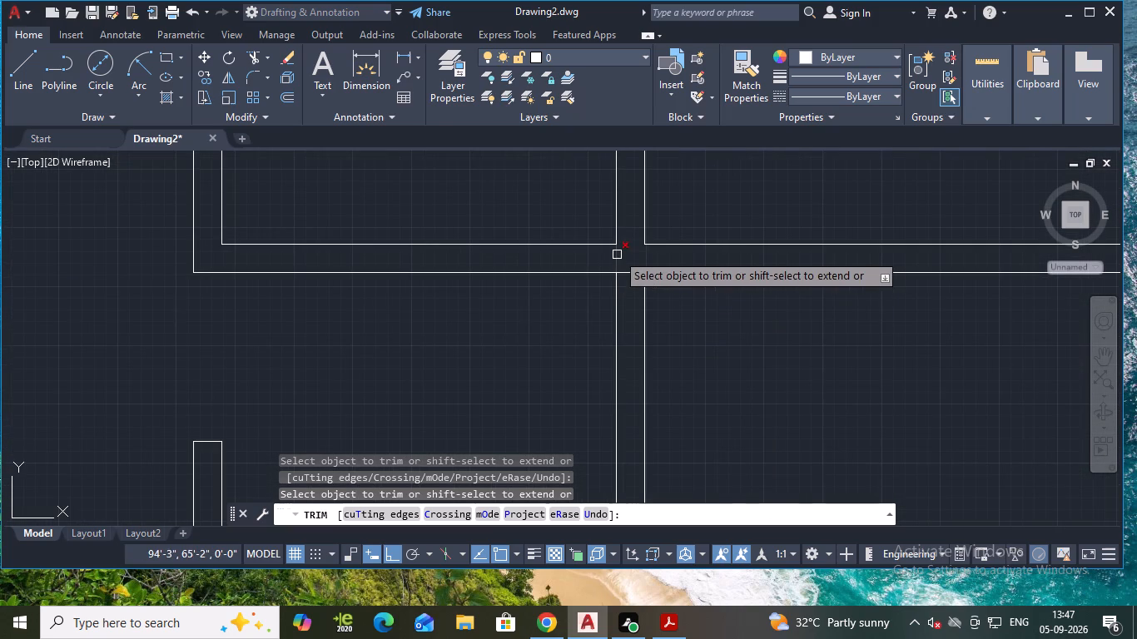
{"action": "scroll", "coordinate": [674, 303], "scroll_direction": "down", "scroll_amount": 2}
{"action": "left_click", "coordinate": [655, 287]}
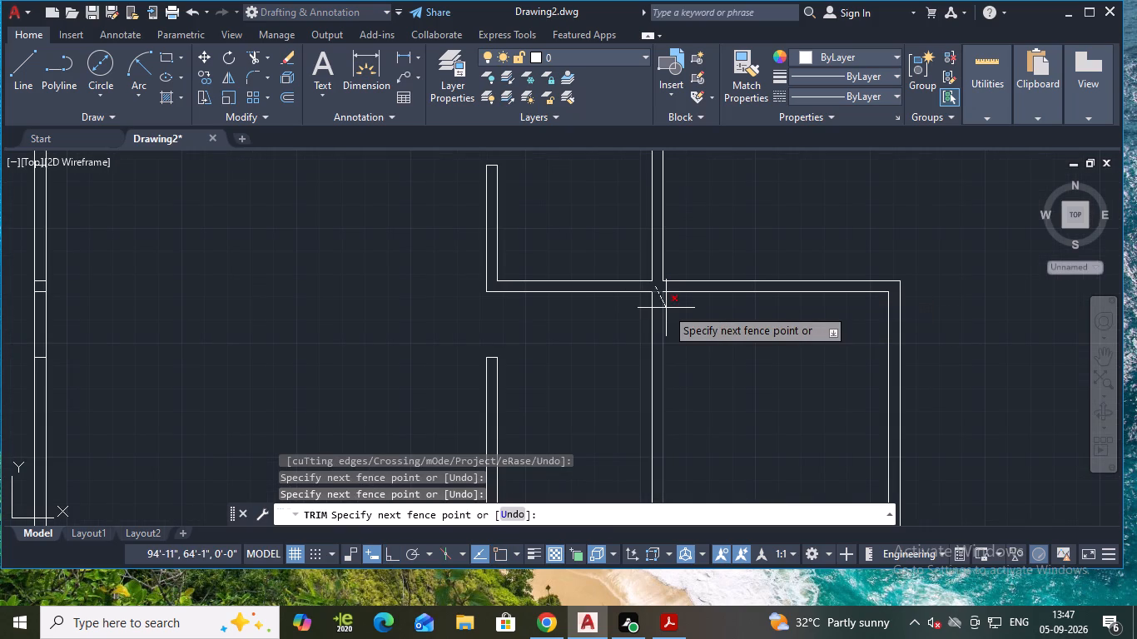
{"action": "left_click", "coordinate": [655, 303]}
Trim away the two vertical guide lines running down from the doorway end of the middle horizontal wall's left section.
{"action": "scroll", "coordinate": [662, 306], "scroll_direction": "down", "scroll_amount": 2}
{"action": "middle_click_drag", "start_coordinate": [666, 331], "coordinate": [665, 330]}
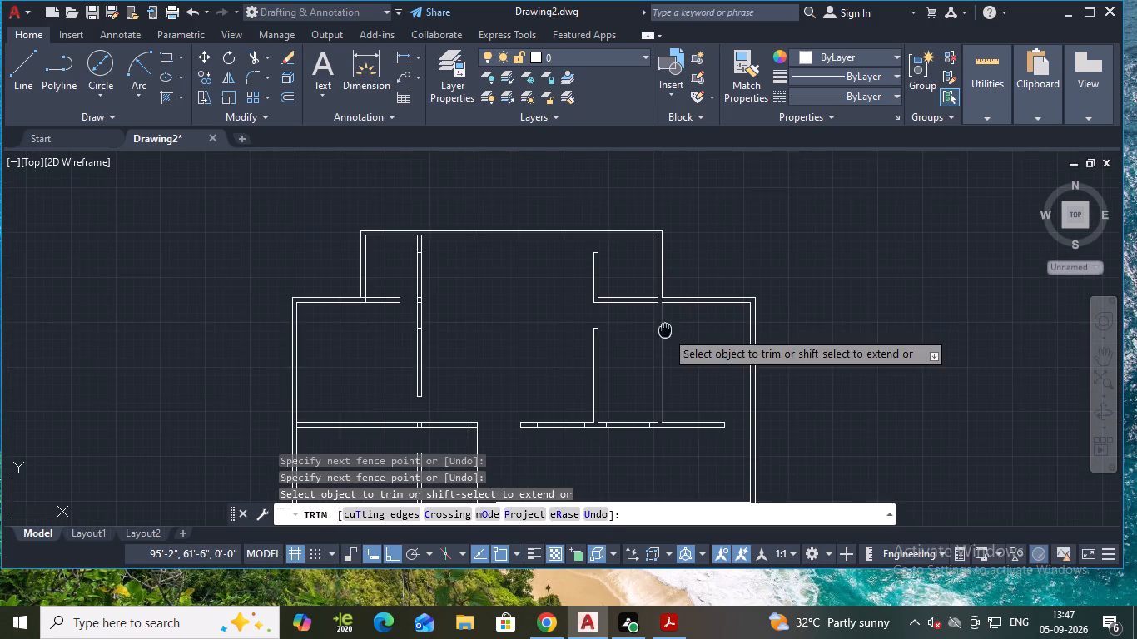
{"action": "middle_click_drag", "start_coordinate": [665, 330], "coordinate": [676, 198]}
{"action": "scroll", "coordinate": [688, 268], "scroll_direction": "up", "scroll_amount": 1}
{"action": "middle_click_drag", "start_coordinate": [687, 253], "coordinate": [717, 360]}
{"action": "scroll", "coordinate": [680, 441], "scroll_direction": "up", "scroll_amount": 2}
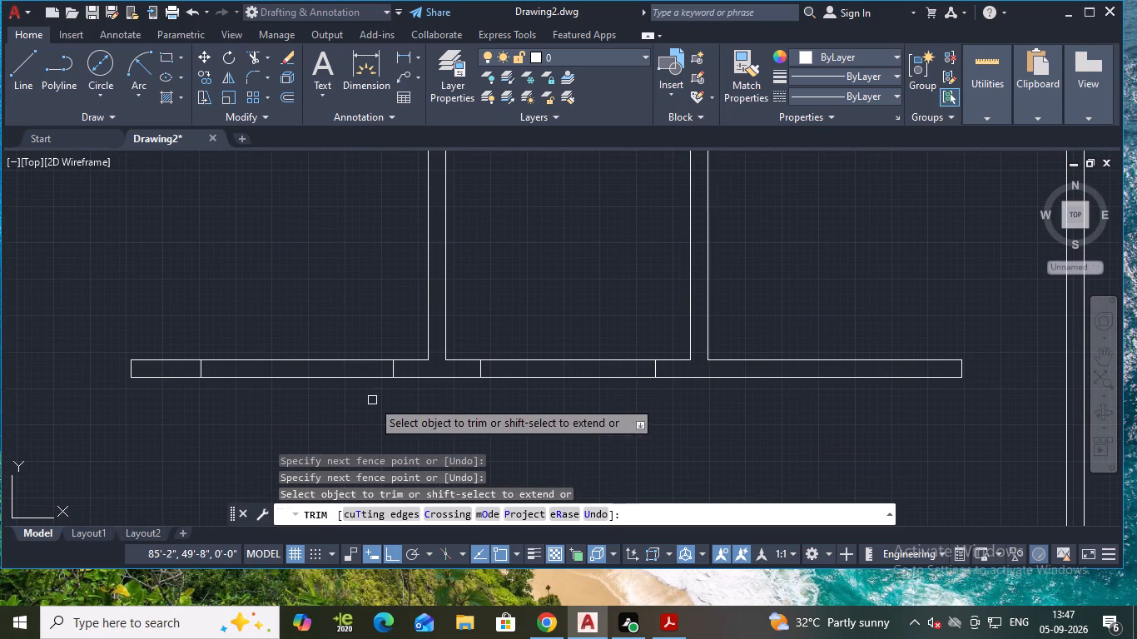
{"action": "middle_click_drag", "start_coordinate": [190, 415], "coordinate": [434, 408]}
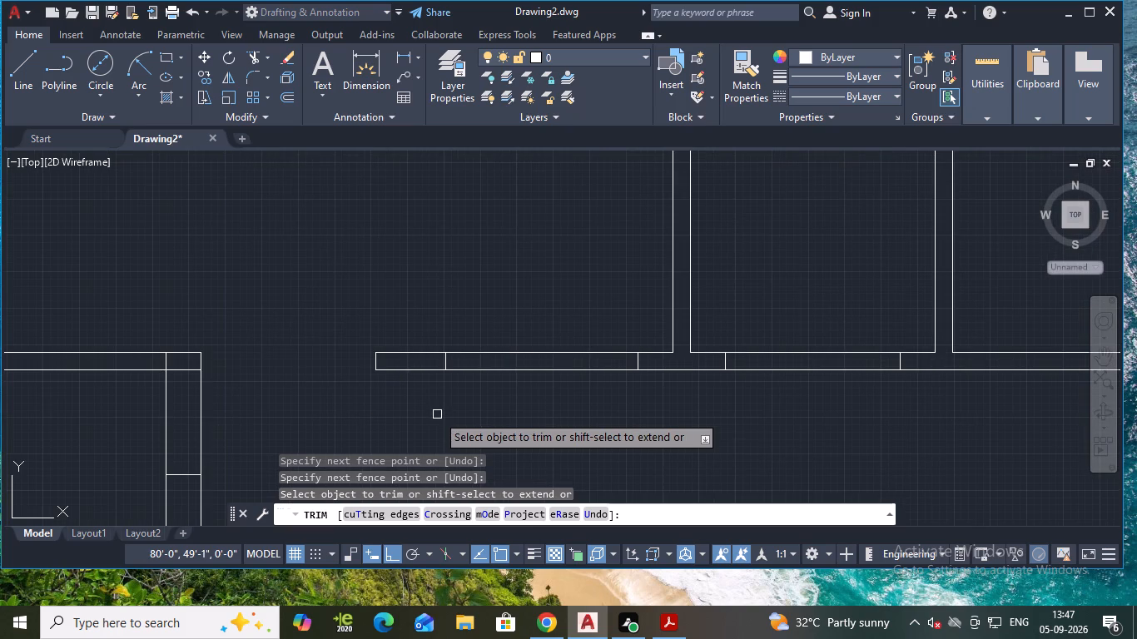
{"action": "scroll", "coordinate": [437, 414], "scroll_direction": "down", "scroll_amount": 1}
{"action": "middle_click_drag", "start_coordinate": [355, 414], "coordinate": [526, 358]}
{"action": "scroll", "coordinate": [510, 364], "scroll_direction": "down", "scroll_amount": 1}
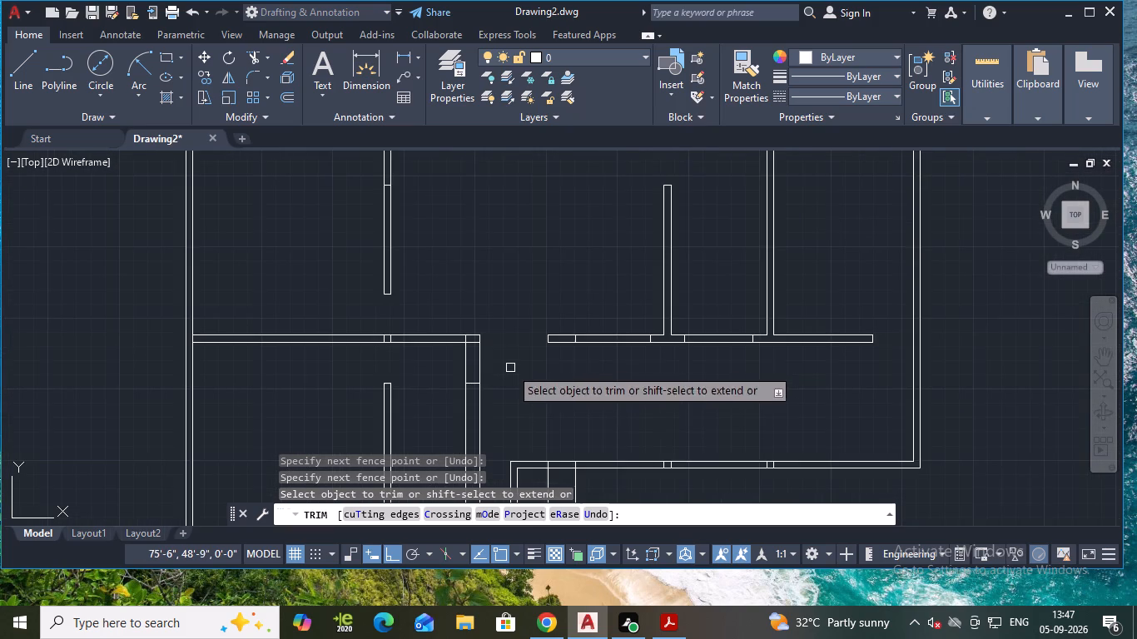
{"action": "middle_click_drag", "start_coordinate": [510, 390], "coordinate": [534, 293]}
{"action": "left_click_drag", "start_coordinate": [542, 283], "coordinate": [504, 338]}
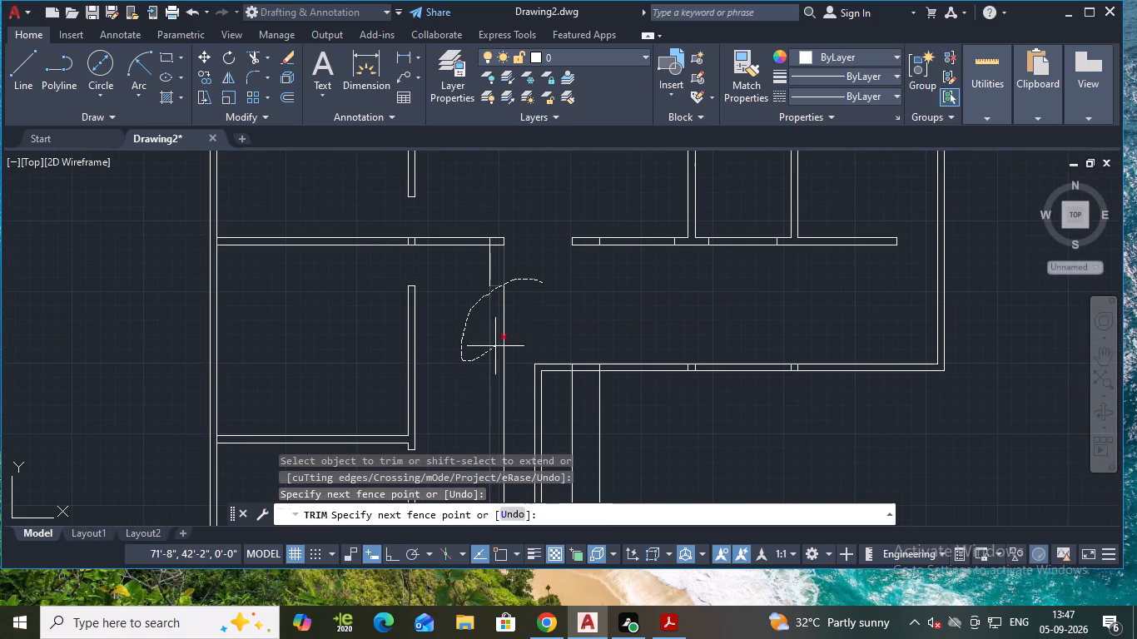
{"action": "left_click_drag", "start_coordinate": [504, 338], "coordinate": [479, 267]}
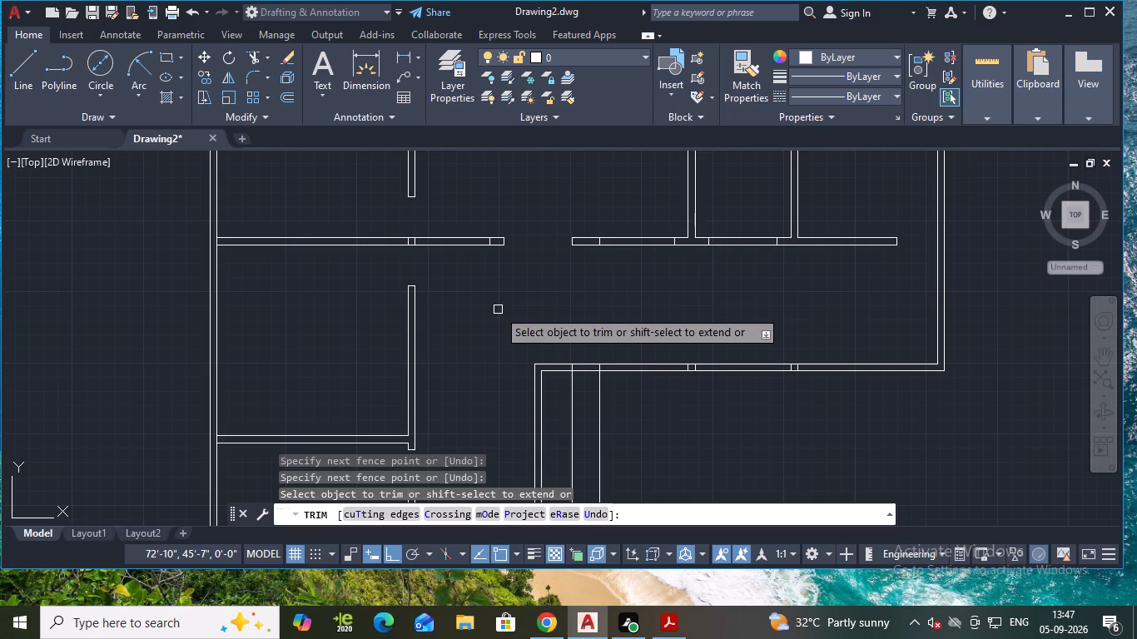
Trim away the two vertical guide lines running down from the right wing's lower outer wall, outside the corridor.
{"action": "scroll", "coordinate": [462, 305], "scroll_direction": "down", "scroll_amount": 1}
{"action": "middle_click_drag", "start_coordinate": [462, 303], "coordinate": [538, 346]}
{"action": "middle_click_drag", "start_coordinate": [525, 350], "coordinate": [541, 344]}
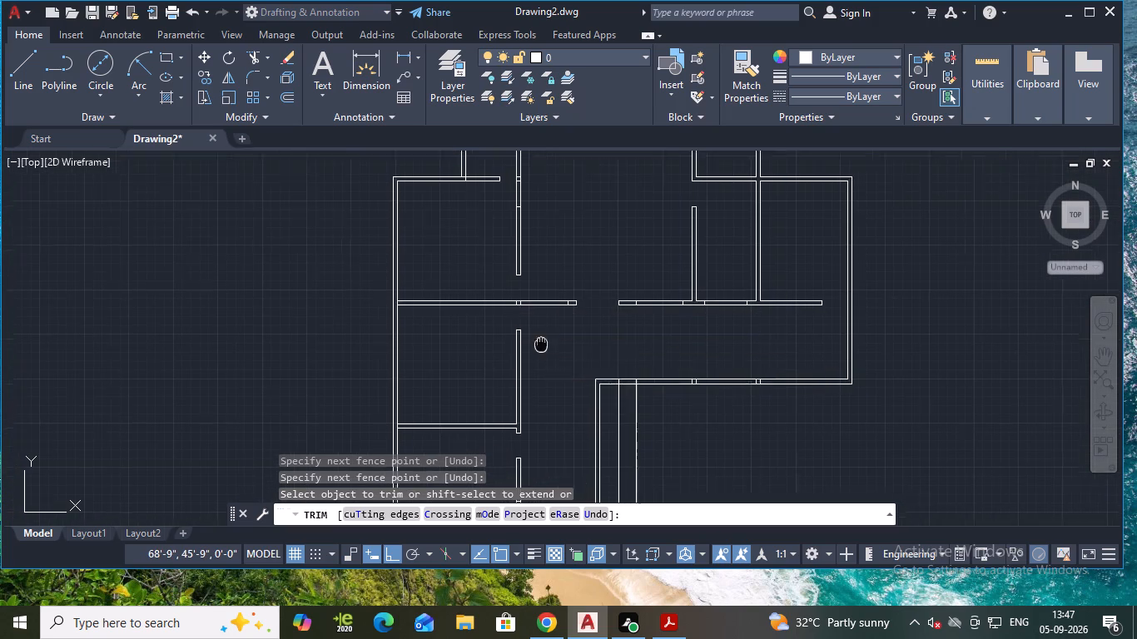
{"action": "middle_click_drag", "start_coordinate": [541, 344], "coordinate": [564, 341]}
{"action": "scroll", "coordinate": [566, 323], "scroll_direction": "up", "scroll_amount": 3}
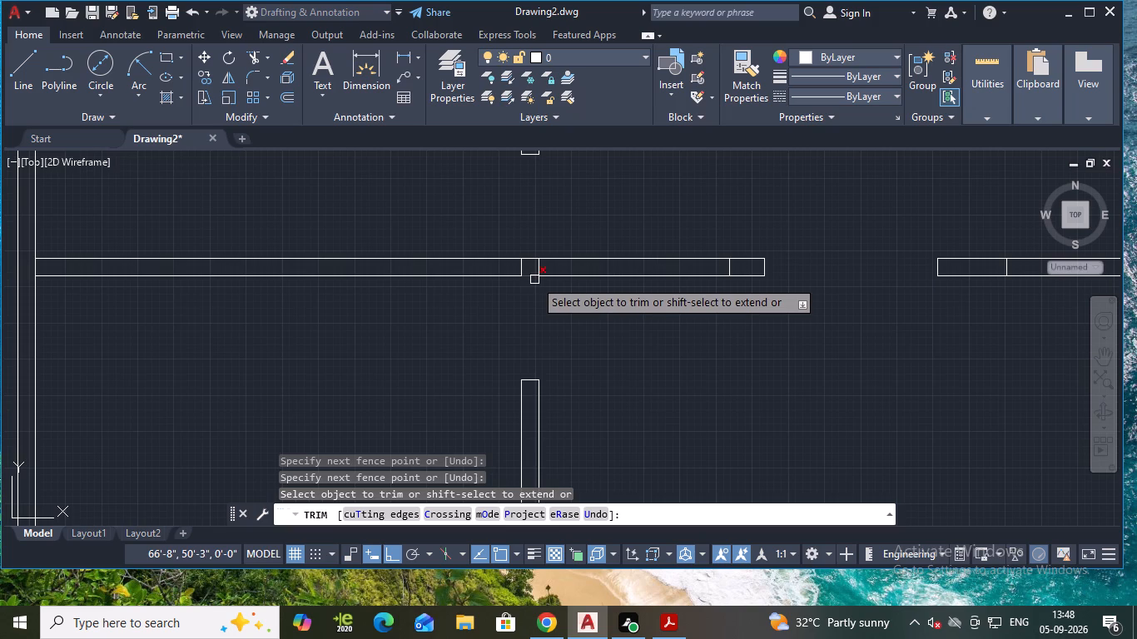
{"action": "scroll", "coordinate": [591, 304], "scroll_direction": "down", "scroll_amount": 4}
{"action": "middle_click_drag", "start_coordinate": [703, 361], "coordinate": [690, 288]}
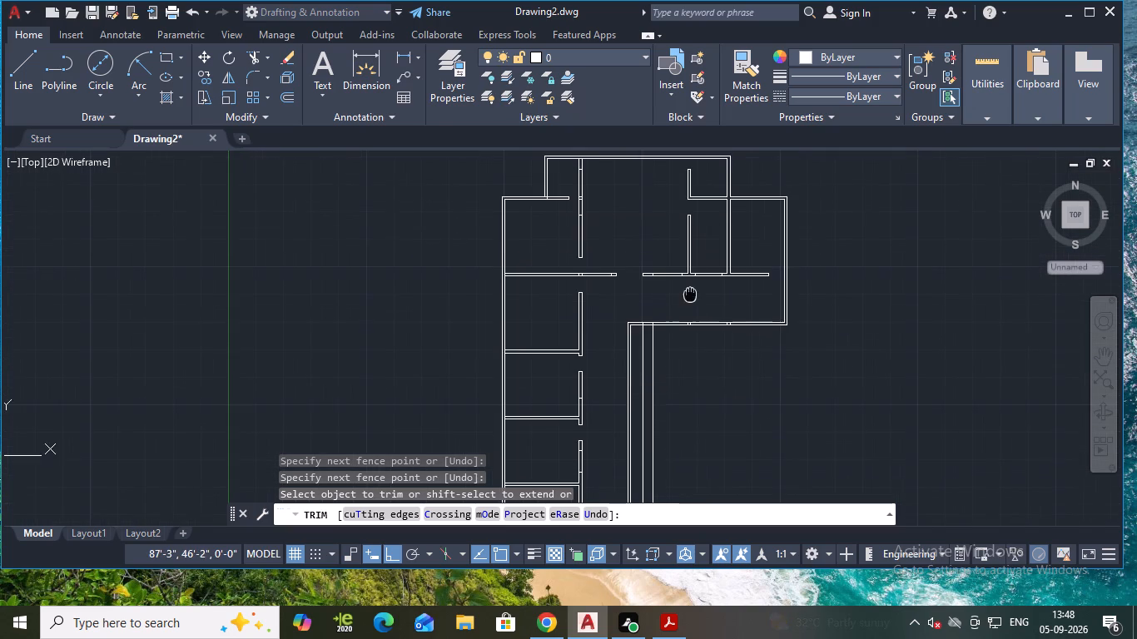
{"action": "left_click_drag", "start_coordinate": [683, 333], "coordinate": [638, 356]}
Remove the two short horizontal guide lines at the inner lower-right corner of the corridor.
{"action": "scroll", "coordinate": [686, 371], "scroll_direction": "down", "scroll_amount": 1}
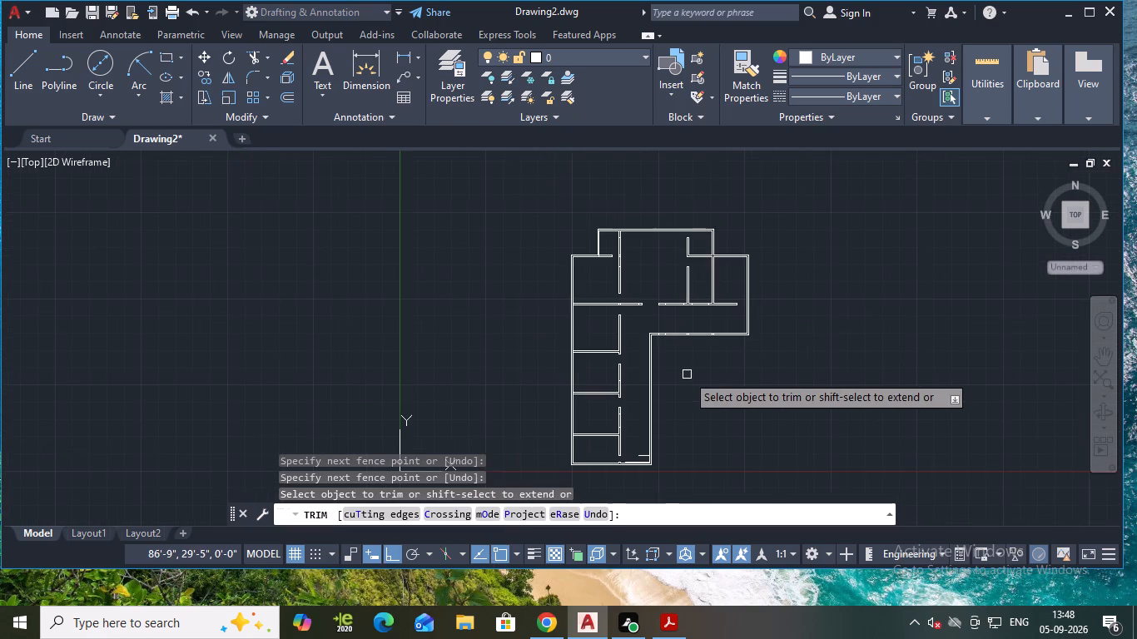
{"action": "middle_click_drag", "start_coordinate": [687, 370], "coordinate": [688, 284]}
{"action": "scroll", "coordinate": [673, 369], "scroll_direction": "up", "scroll_amount": 2}
{"action": "middle_click_drag", "start_coordinate": [634, 375], "coordinate": [666, 301]}
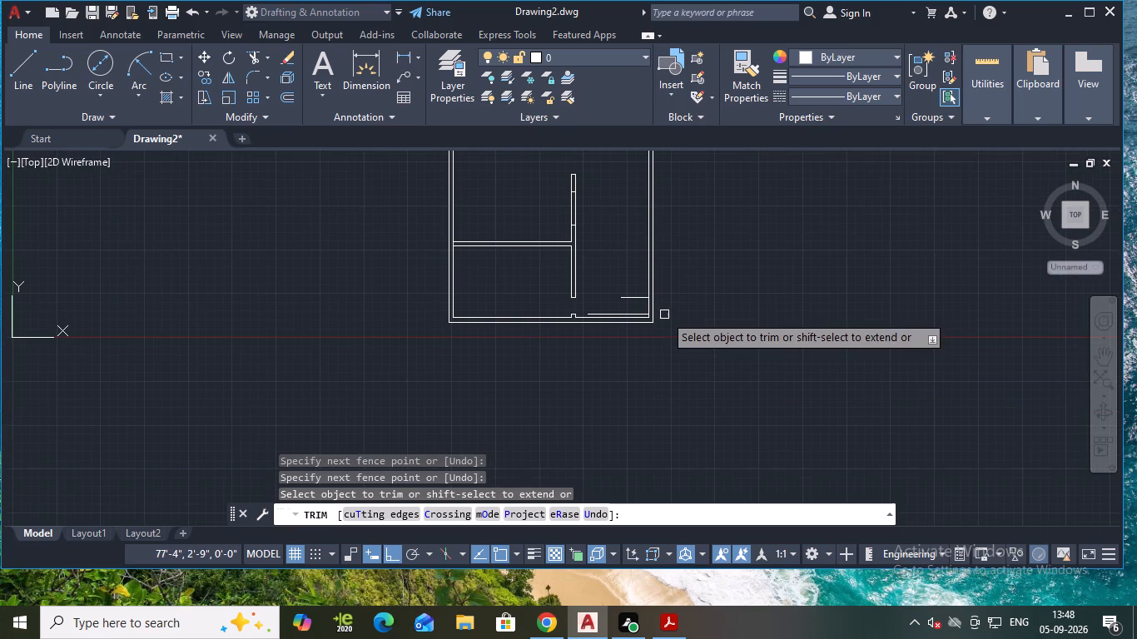
{"action": "scroll", "coordinate": [663, 325], "scroll_direction": "up", "scroll_amount": 2}
{"action": "left_click_drag", "start_coordinate": [617, 232], "coordinate": [617, 231]}
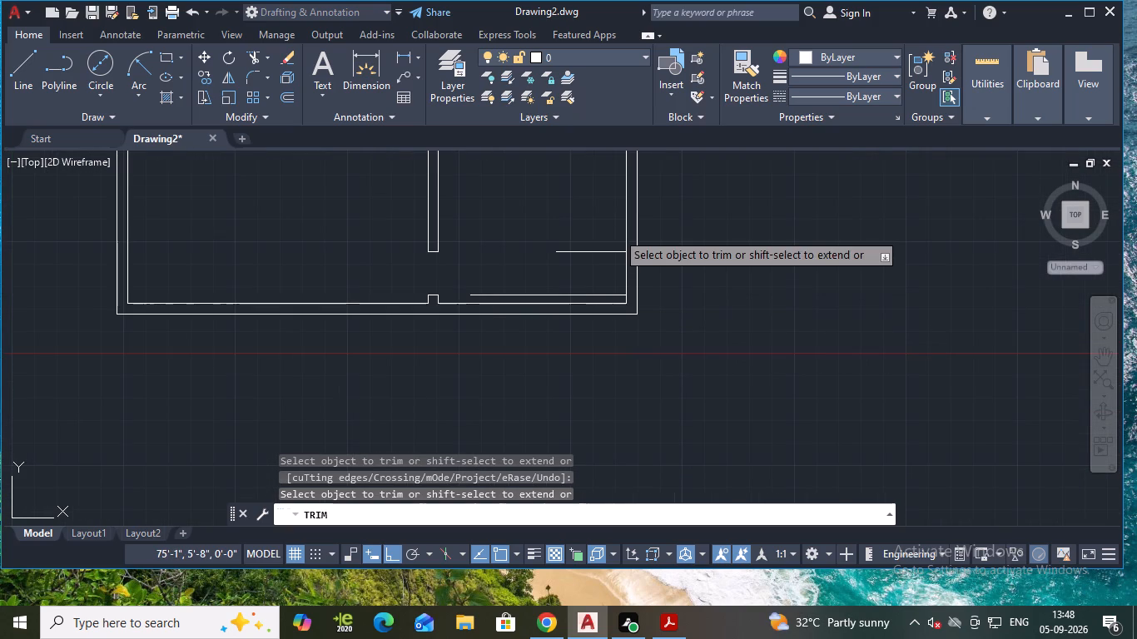
{"action": "left_click_drag", "start_coordinate": [617, 231], "coordinate": [591, 298]}
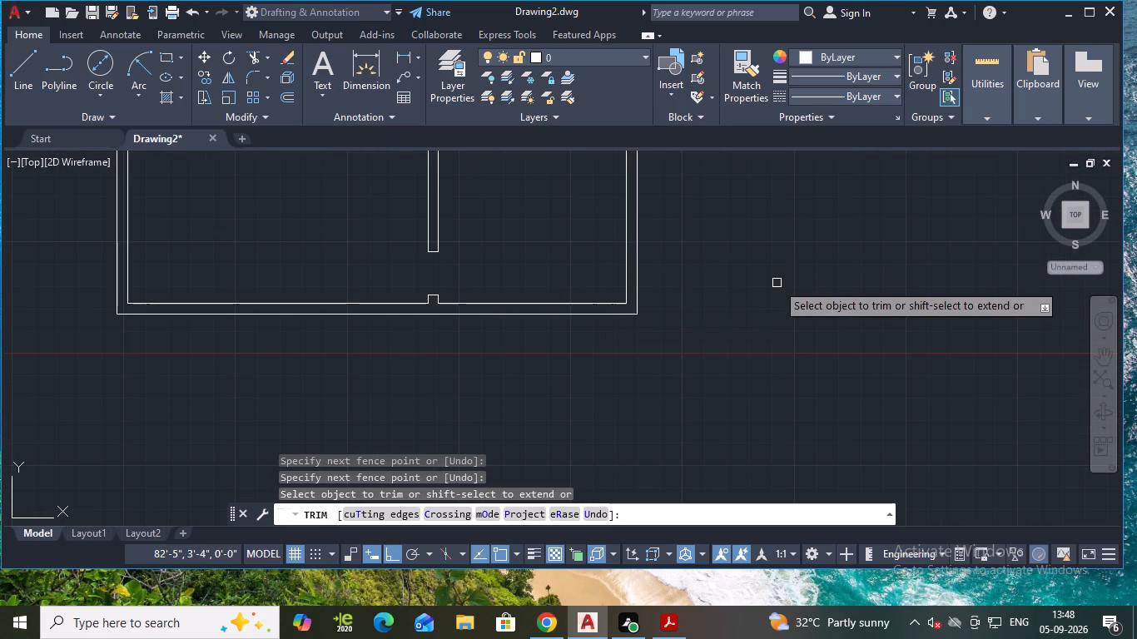
Remove the short cross lines inside the long vertical partition above the middle wall, and end the Trim command.
{"action": "scroll", "coordinate": [777, 282], "scroll_direction": "down", "scroll_amount": 1}
{"action": "middle_click_drag", "start_coordinate": [732, 250], "coordinate": [677, 352]}
{"action": "middle_click_drag", "start_coordinate": [695, 267], "coordinate": [673, 364]}
{"action": "scroll", "coordinate": [673, 364], "scroll_direction": "down", "scroll_amount": 1}
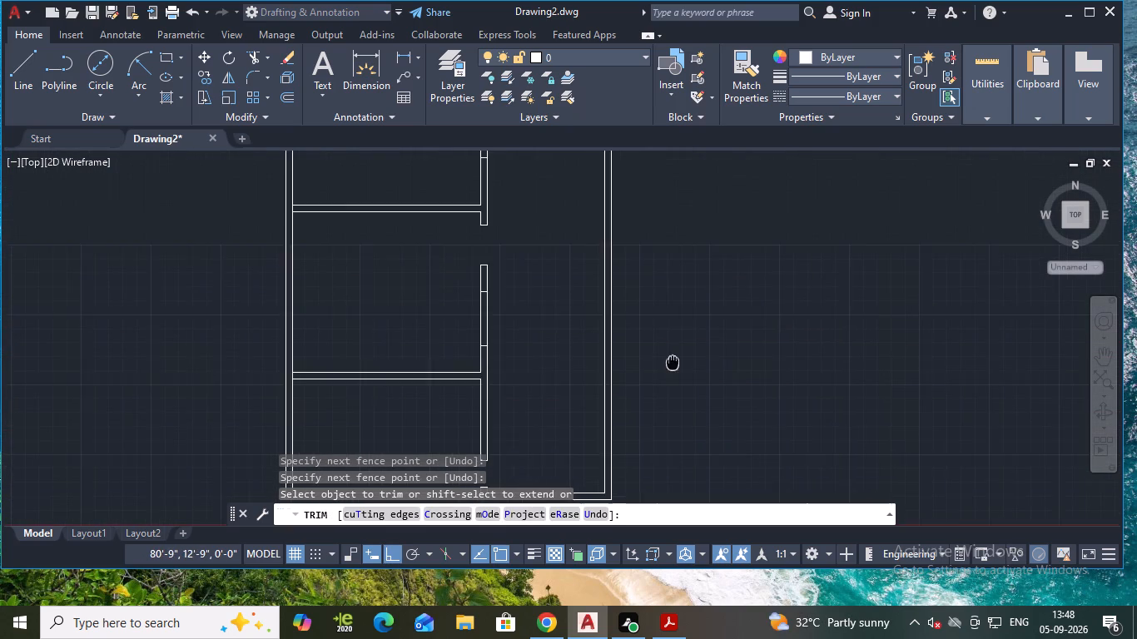
{"action": "scroll", "coordinate": [669, 352], "scroll_direction": "down", "scroll_amount": 3}
{"action": "middle_click_drag", "start_coordinate": [695, 300], "coordinate": [669, 402]}
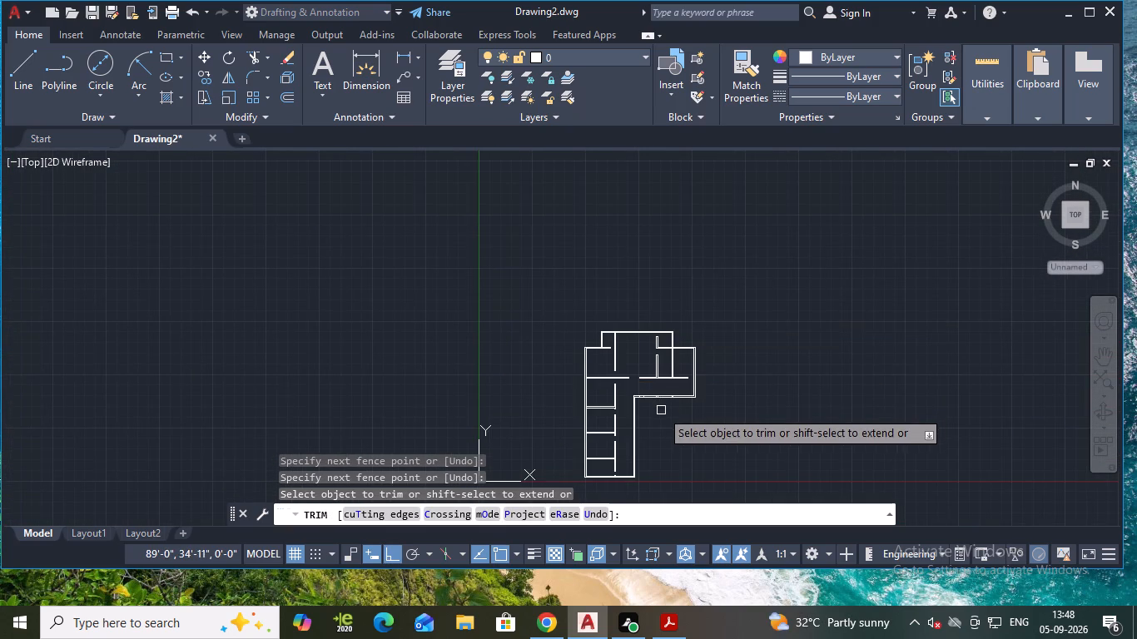
{"action": "scroll", "coordinate": [661, 410], "scroll_direction": "up", "scroll_amount": 2}
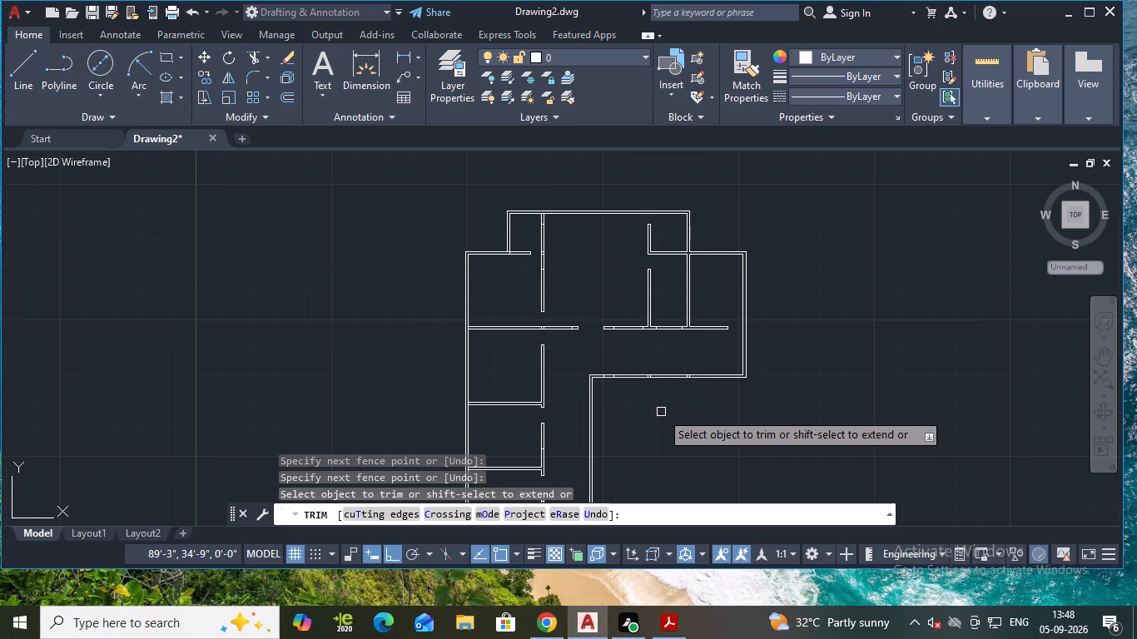
{"action": "scroll", "coordinate": [661, 411], "scroll_direction": "down", "scroll_amount": 3}
{"action": "scroll", "coordinate": [661, 412], "scroll_direction": "up", "scroll_amount": 2}
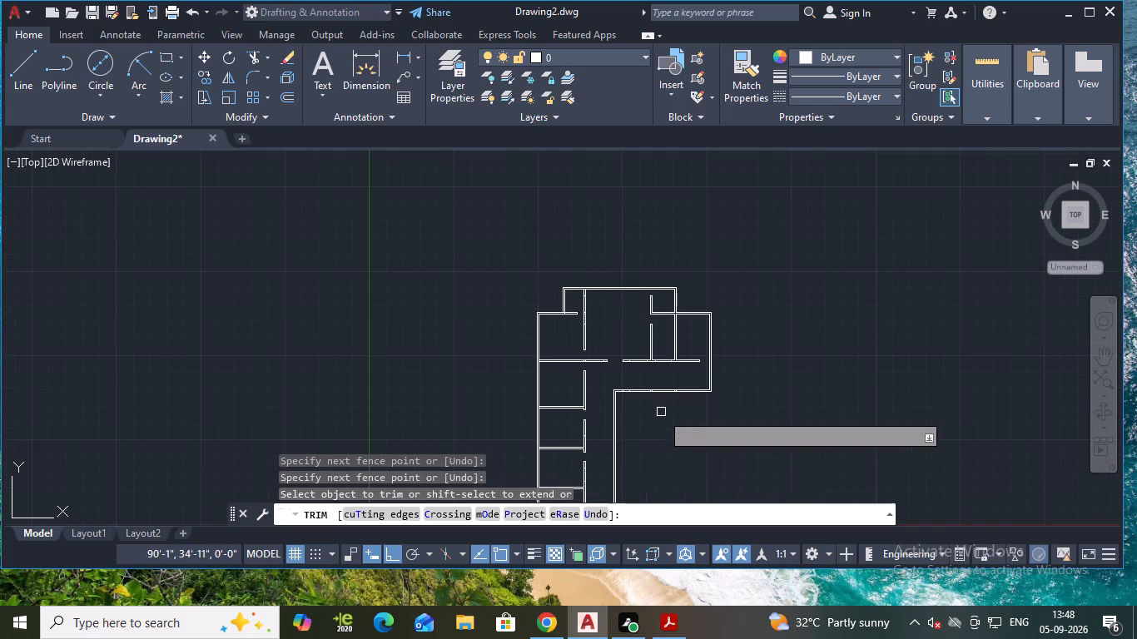
{"action": "middle_click_drag", "start_coordinate": [647, 442], "coordinate": [645, 359]}
{"action": "scroll", "coordinate": [644, 360], "scroll_direction": "up", "scroll_amount": 1}
{"action": "middle_click_drag", "start_coordinate": [629, 310], "coordinate": [629, 354]}
{"action": "scroll", "coordinate": [607, 240], "scroll_direction": "up", "scroll_amount": 1}
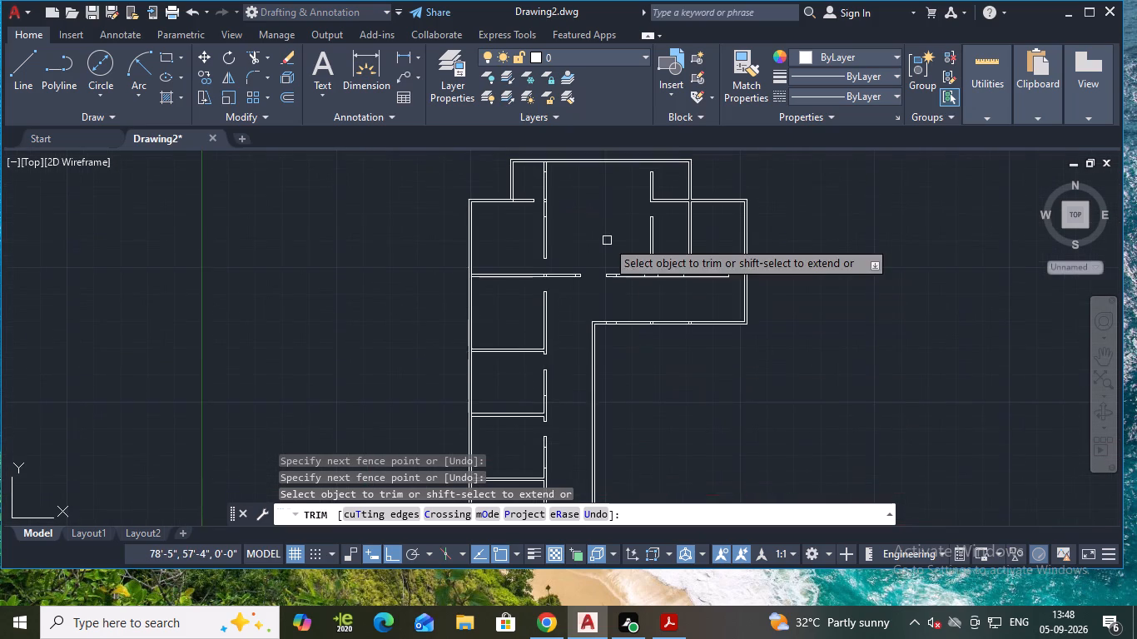
{"action": "middle_click_drag", "start_coordinate": [607, 236], "coordinate": [638, 399]}
{"action": "scroll", "coordinate": [598, 332], "scroll_direction": "up", "scroll_amount": 2}
{"action": "middle_click_drag", "start_coordinate": [509, 309], "coordinate": [643, 361]}
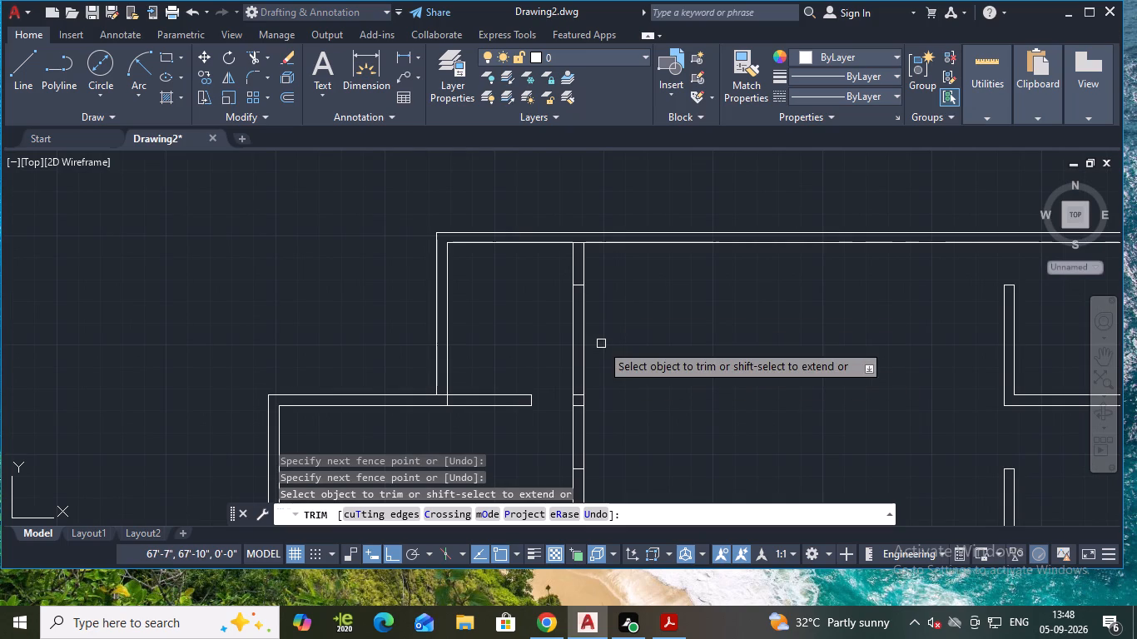
{"action": "scroll", "coordinate": [600, 342], "scroll_direction": "up", "scroll_amount": 2}
{"action": "left_click", "coordinate": [544, 196]}
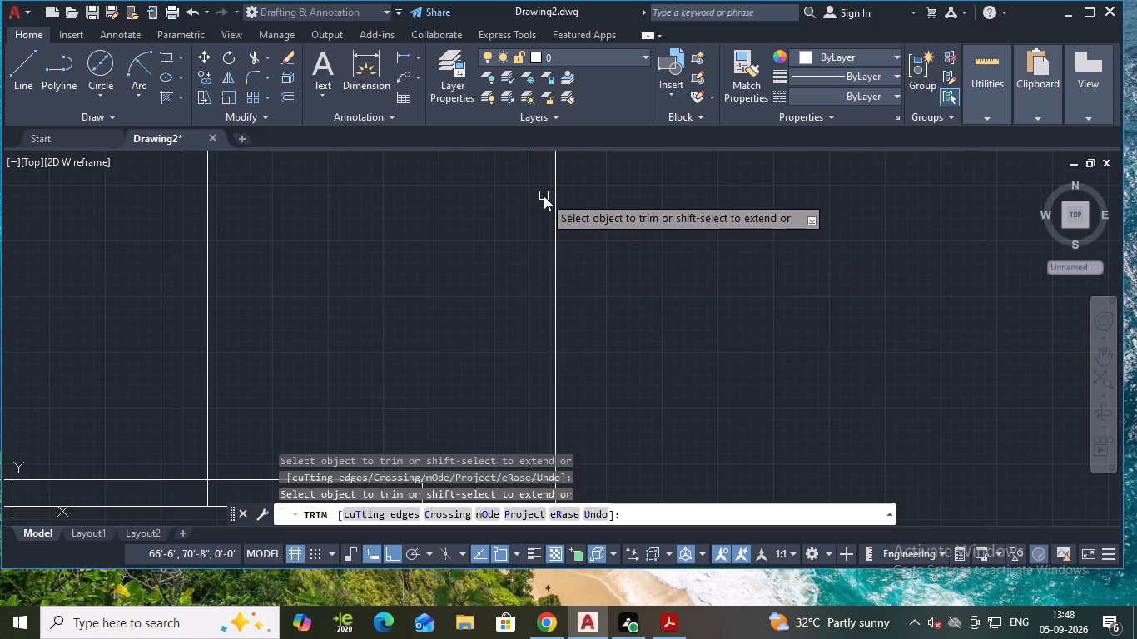
{"action": "scroll", "coordinate": [732, 287], "scroll_direction": "down", "scroll_amount": 1}
{"action": "middle_click_drag", "start_coordinate": [654, 302], "coordinate": [670, 275]}
{"action": "middle_click_drag", "start_coordinate": [705, 166], "coordinate": [715, 142]}
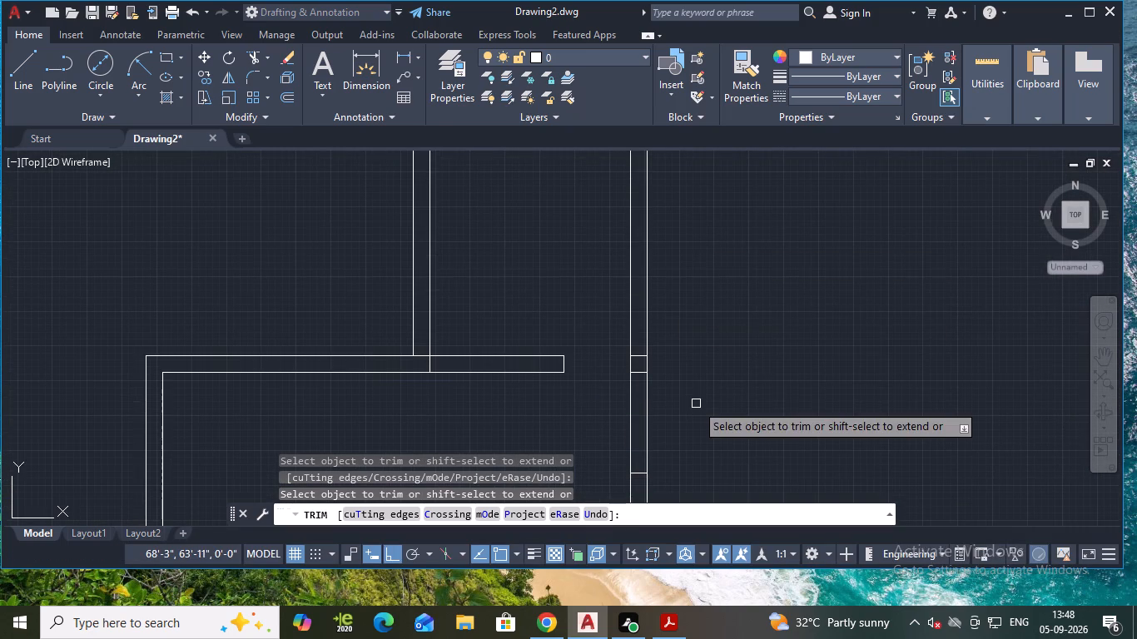
{"action": "middle_click_drag", "start_coordinate": [709, 395], "coordinate": [660, 224]}
{"action": "left_click", "coordinate": [593, 183]}
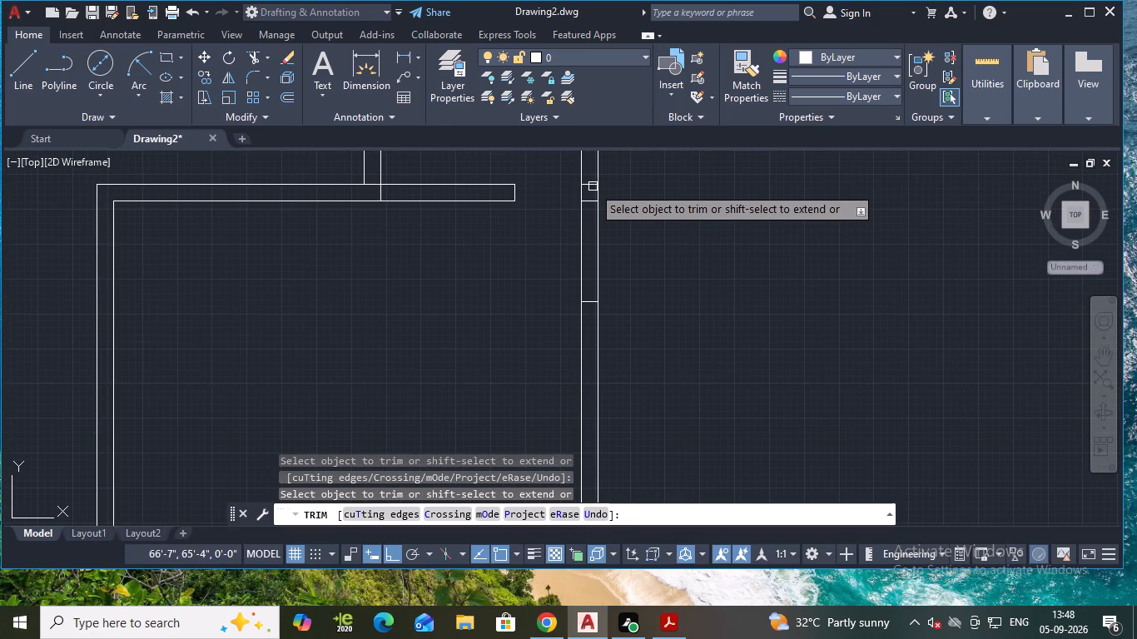
{"action": "left_click", "coordinate": [590, 206]}
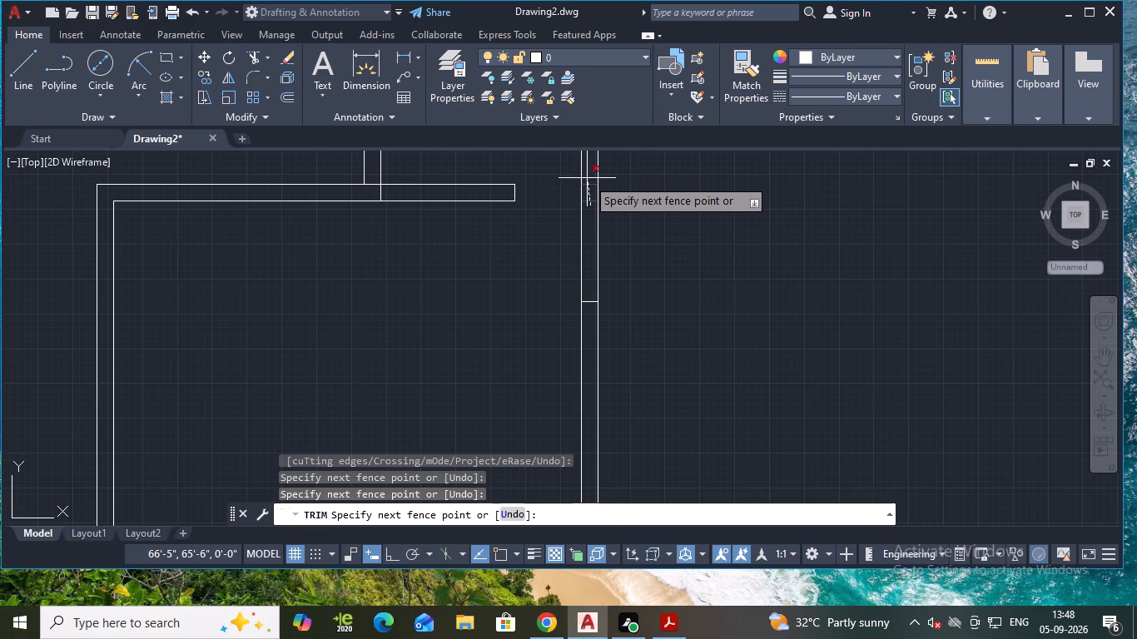
{"action": "left_click", "coordinate": [587, 178]}
{"action": "left_click_drag", "start_coordinate": [586, 269], "coordinate": [588, 321]}
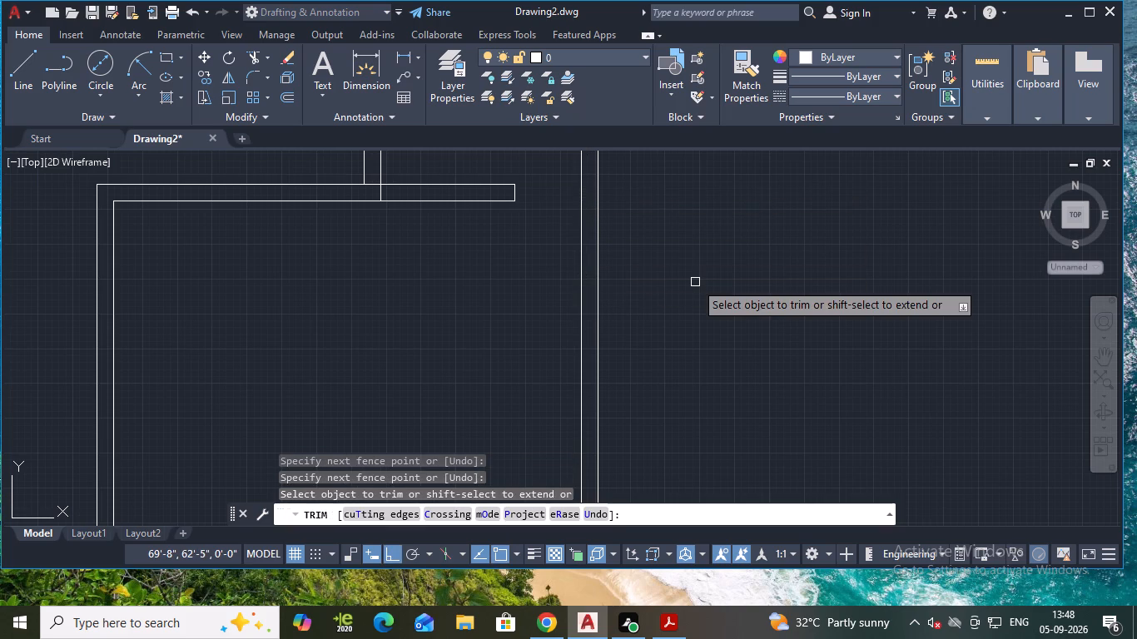
{"action": "scroll", "coordinate": [695, 280], "scroll_direction": "down", "scroll_amount": 3}
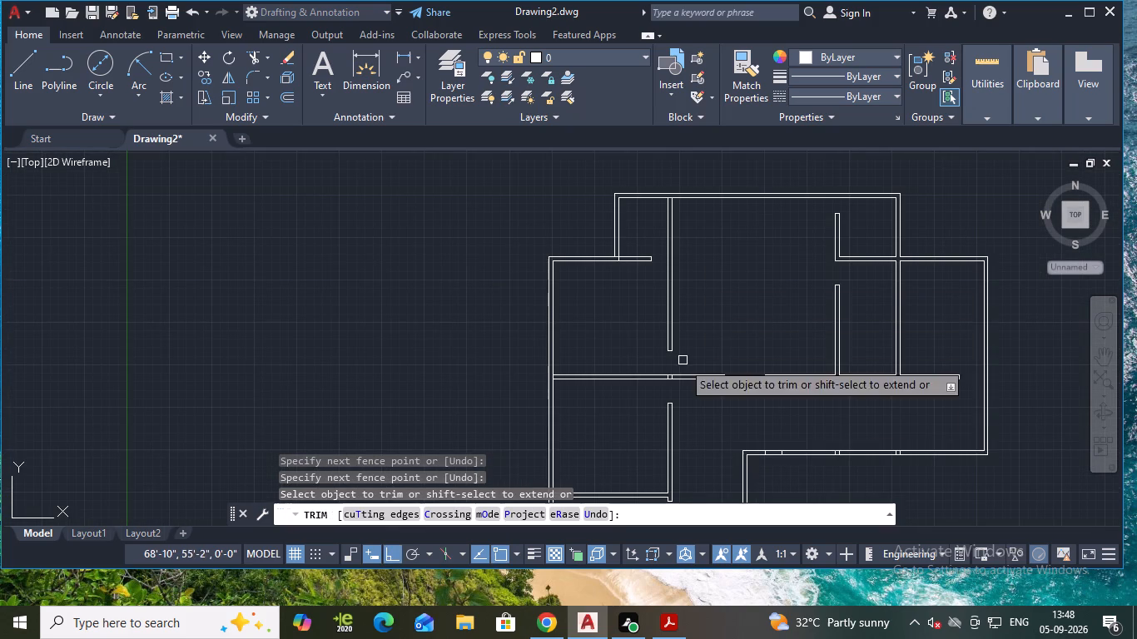
{"action": "key", "text": "Escape"}
{"action": "key", "text": "Escape"}
{"action": "key", "text": "Escape"}
{"action": "key", "text": "Escape"}
{"action": "key", "text": "Escape"}
{"action": "key", "text": "Escape"}
{"action": "key", "text": "Escape"}
{"action": "key", "text": "Escape"}
{"action": "key", "text": "Escape"}
{"action": "key", "text": "Escape"}
{"action": "key", "text": "Escape"}
{"action": "key", "text": "Escape"}
{"action": "key", "text": "Escape"}
{"action": "key", "text": "Escape"}
{"action": "key", "text": "Escape"}
{"action": "key", "text": "Escape"}
{"action": "key", "text": "Escape"}
{"action": "key", "text": "Escape"}
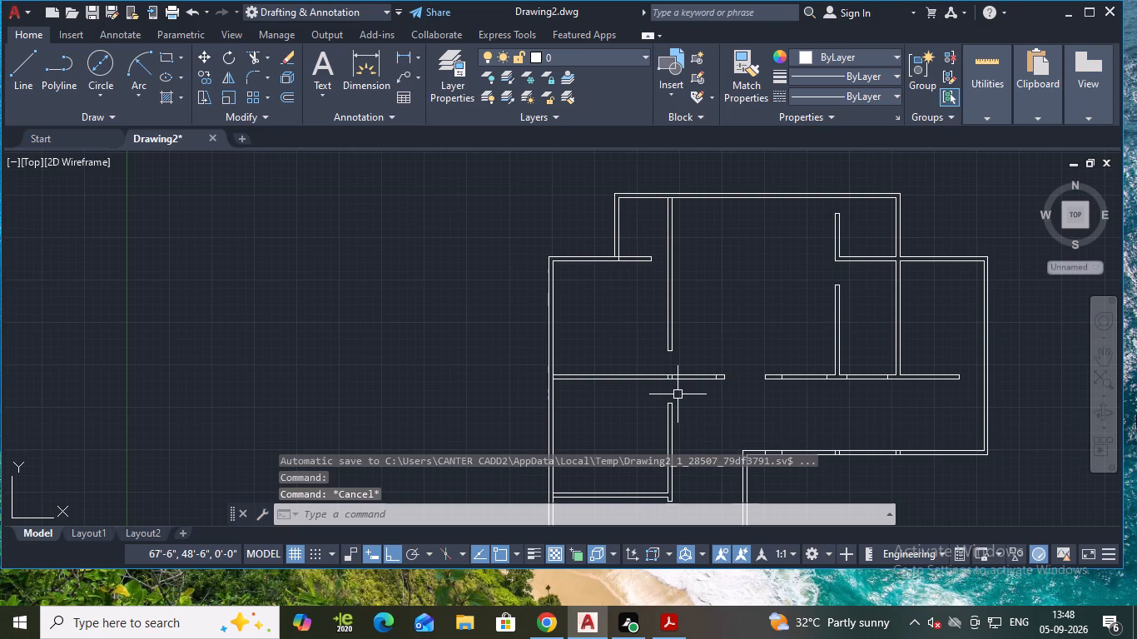
Draw a door symbol at the long partition's lowest opening: a midline across it, a 3' leaf into the room and a closing diagonal.
{"action": "key", "text": "l"}
{"action": "key", "text": "Return"}
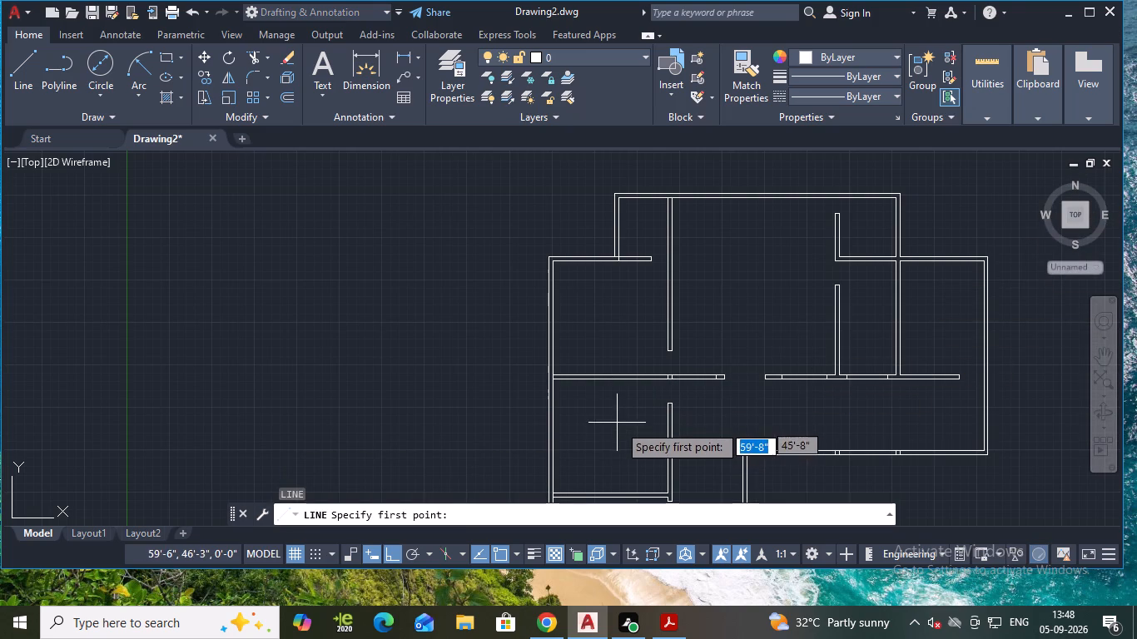
{"action": "scroll", "coordinate": [632, 435], "scroll_direction": "down", "scroll_amount": 1}
{"action": "middle_click_drag", "start_coordinate": [662, 473], "coordinate": [698, 242]}
{"action": "scroll", "coordinate": [683, 421], "scroll_direction": "up", "scroll_amount": 1}
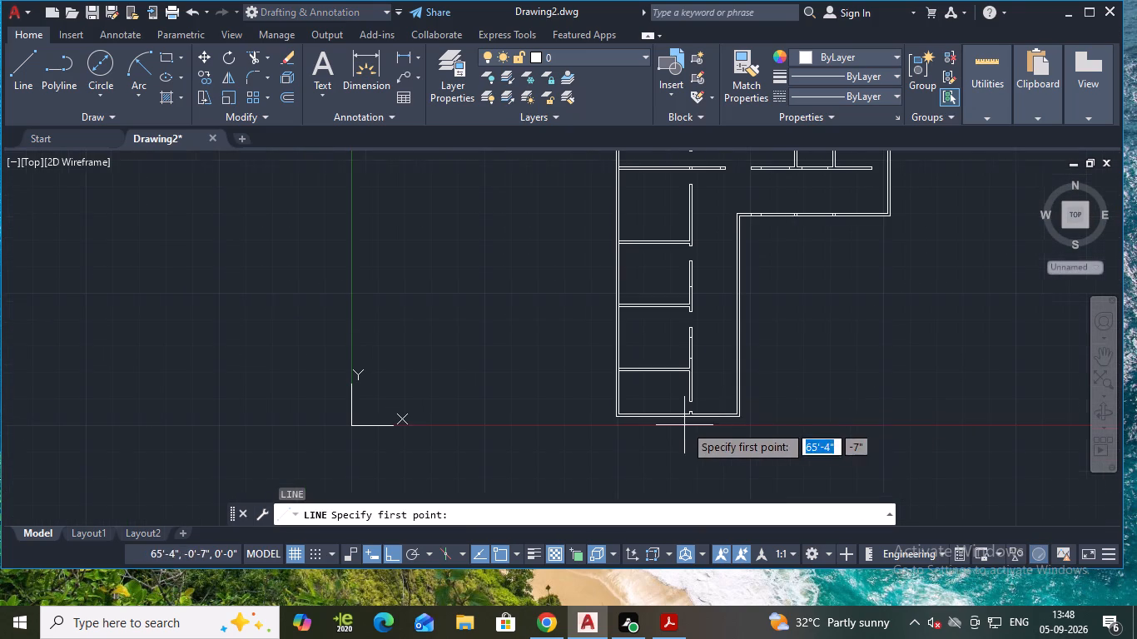
{"action": "scroll", "coordinate": [684, 424], "scroll_direction": "up", "scroll_amount": 2}
{"action": "scroll", "coordinate": [747, 401], "scroll_direction": "up", "scroll_amount": 2}
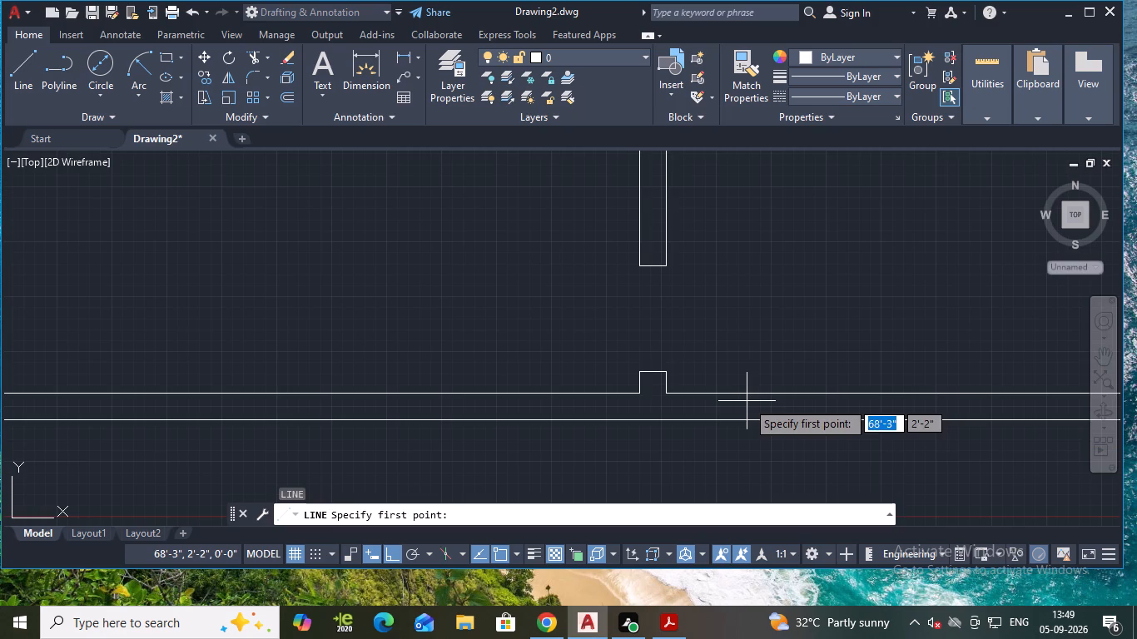
{"action": "scroll", "coordinate": [692, 403], "scroll_direction": "up", "scroll_amount": 2}
{"action": "left_click", "coordinate": [588, 320]}
{"action": "scroll", "coordinate": [583, 306], "scroll_direction": "down", "scroll_amount": 3}
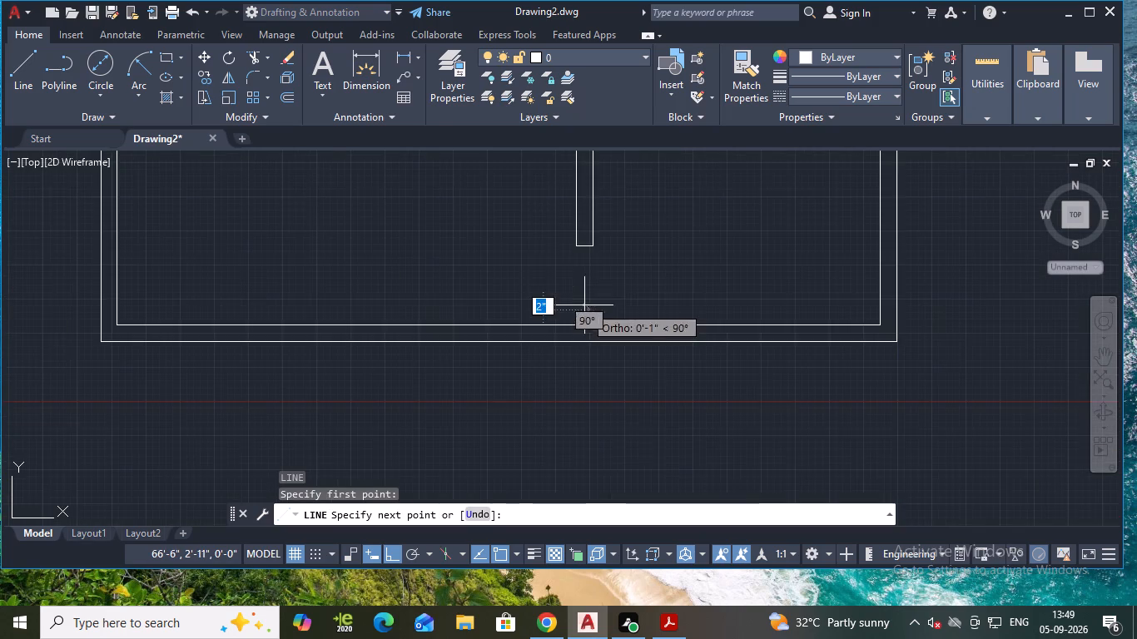
{"action": "middle_click_drag", "start_coordinate": [586, 286], "coordinate": [593, 344]}
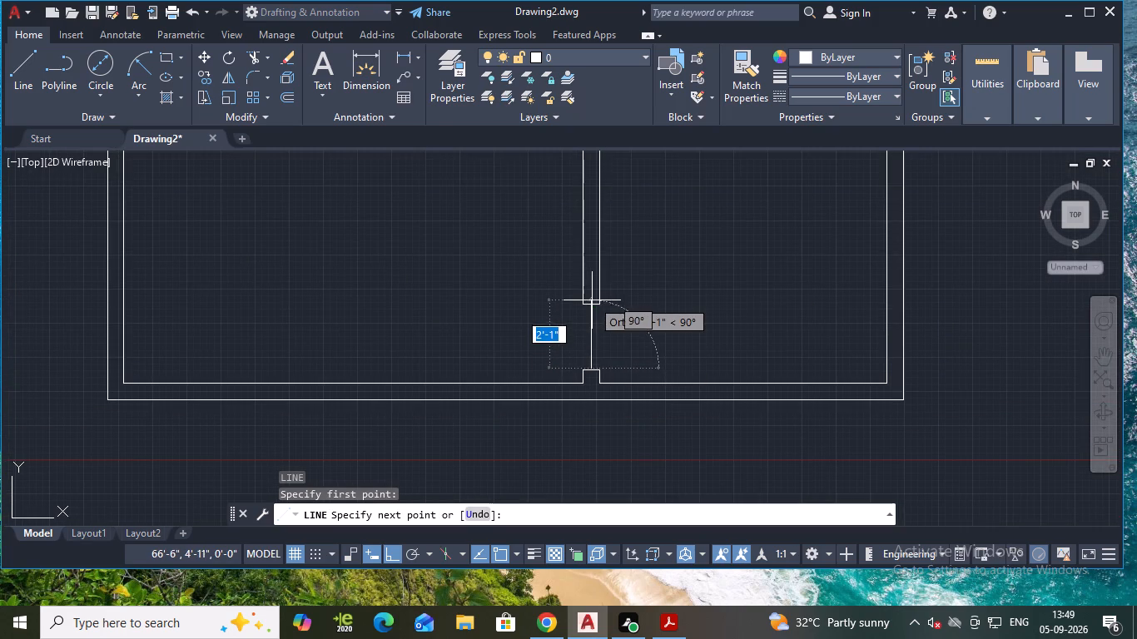
{"action": "left_click", "coordinate": [589, 305]}
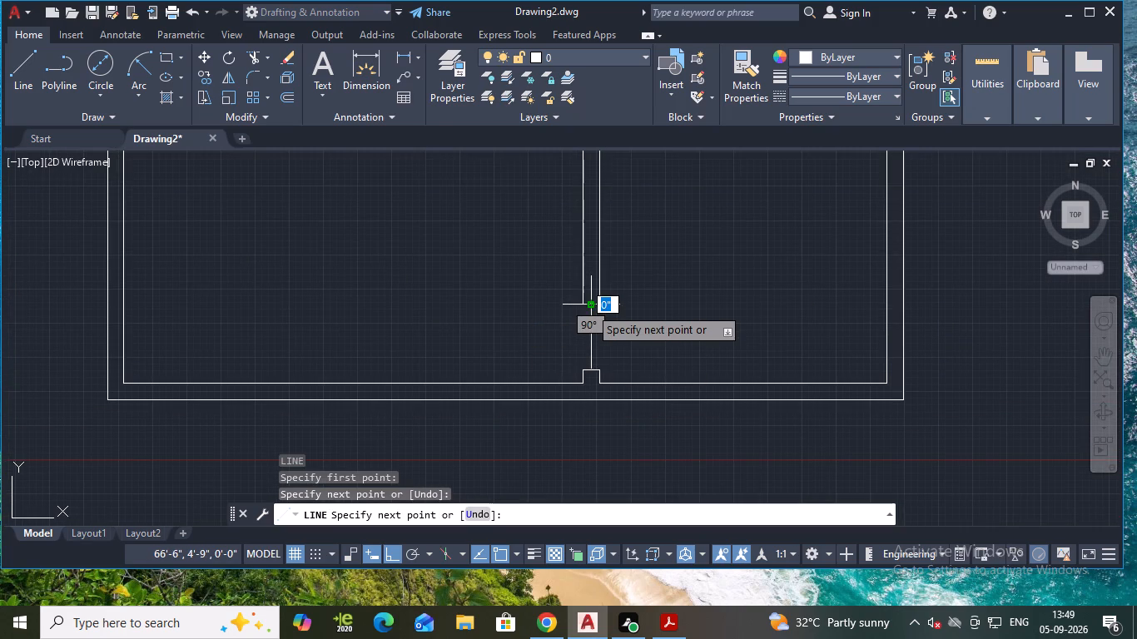
{"action": "left_click", "coordinate": [492, 305]}
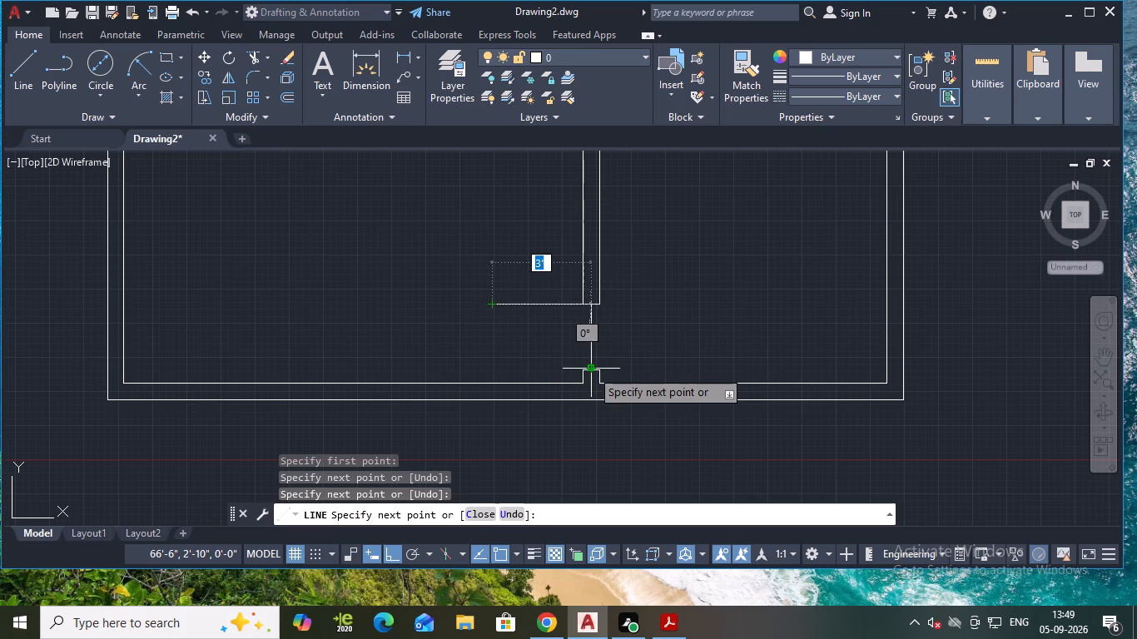
{"action": "left_click", "coordinate": [591, 371]}
{"action": "right_click", "coordinate": [593, 372]}
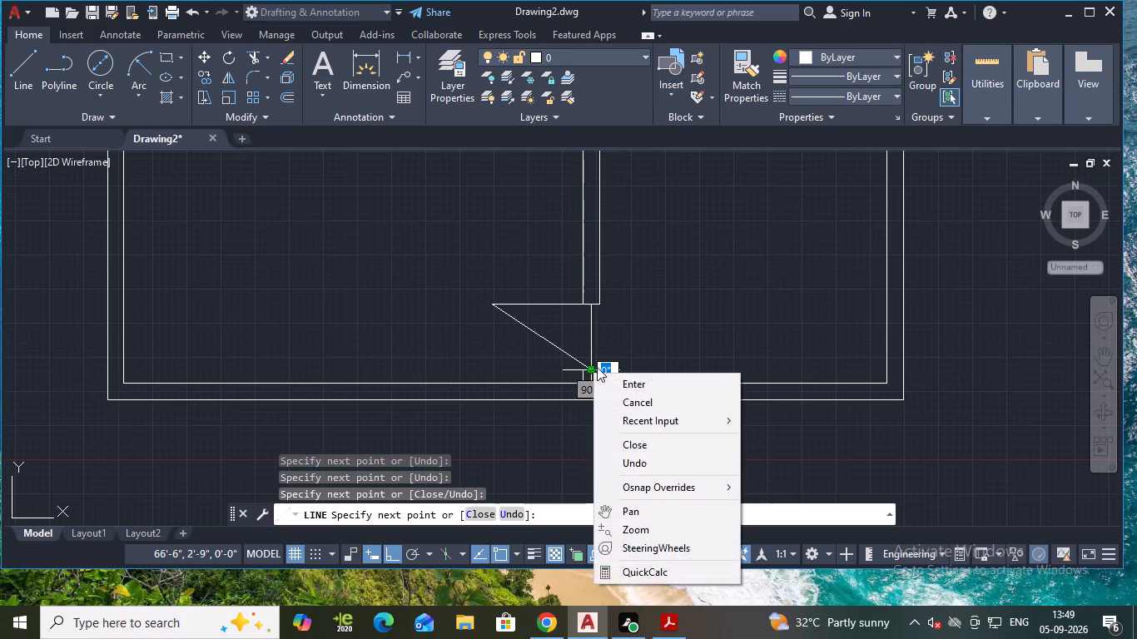
{"action": "left_click", "coordinate": [623, 386]}
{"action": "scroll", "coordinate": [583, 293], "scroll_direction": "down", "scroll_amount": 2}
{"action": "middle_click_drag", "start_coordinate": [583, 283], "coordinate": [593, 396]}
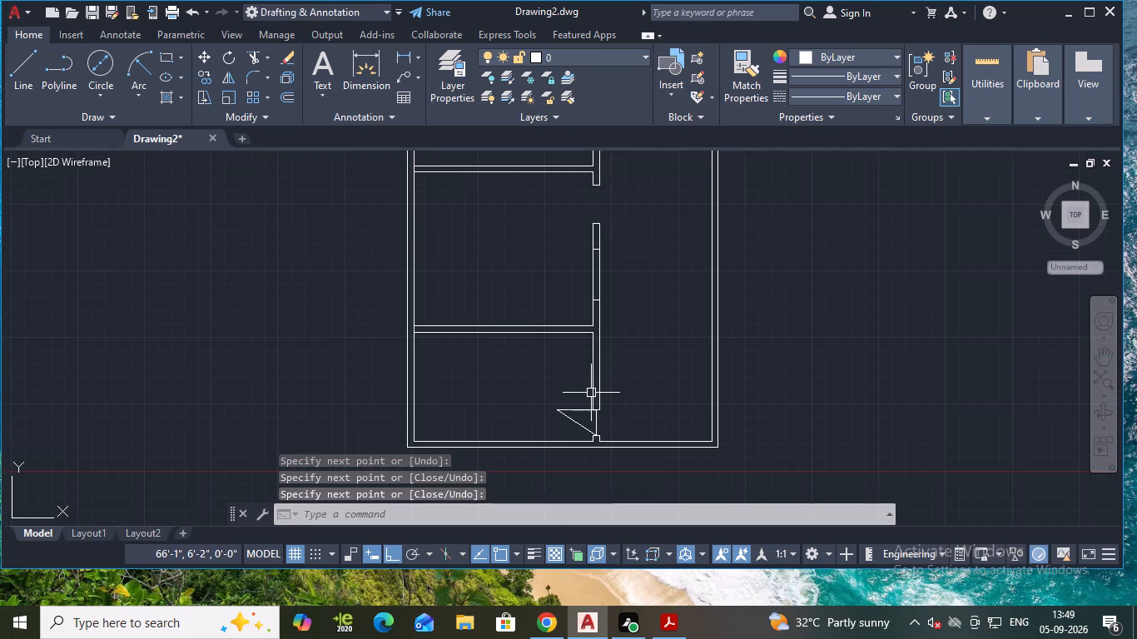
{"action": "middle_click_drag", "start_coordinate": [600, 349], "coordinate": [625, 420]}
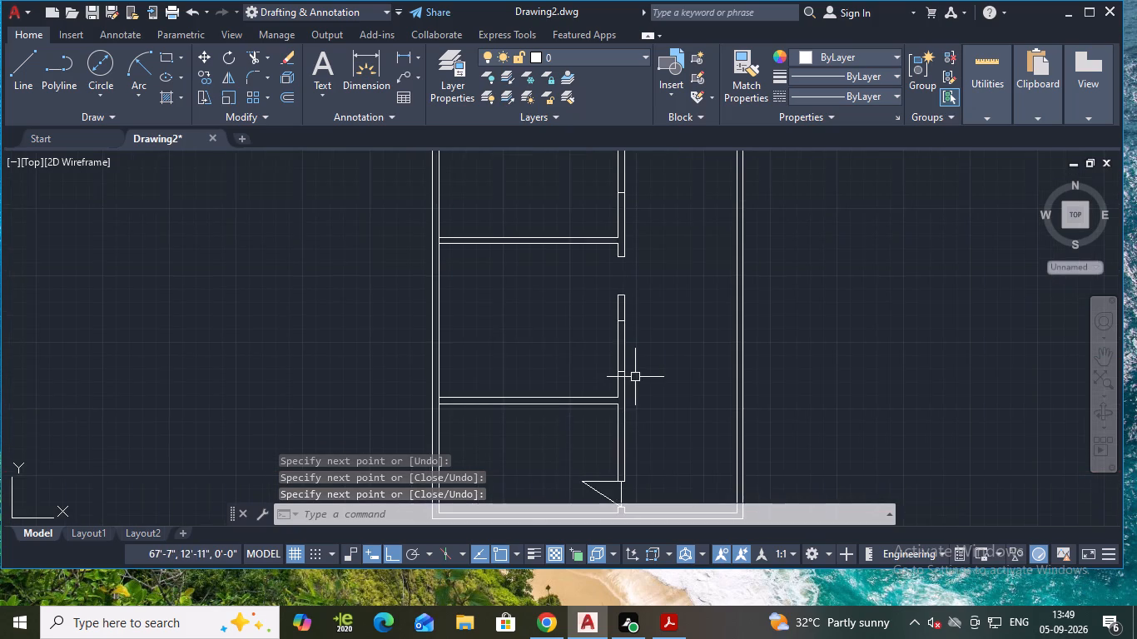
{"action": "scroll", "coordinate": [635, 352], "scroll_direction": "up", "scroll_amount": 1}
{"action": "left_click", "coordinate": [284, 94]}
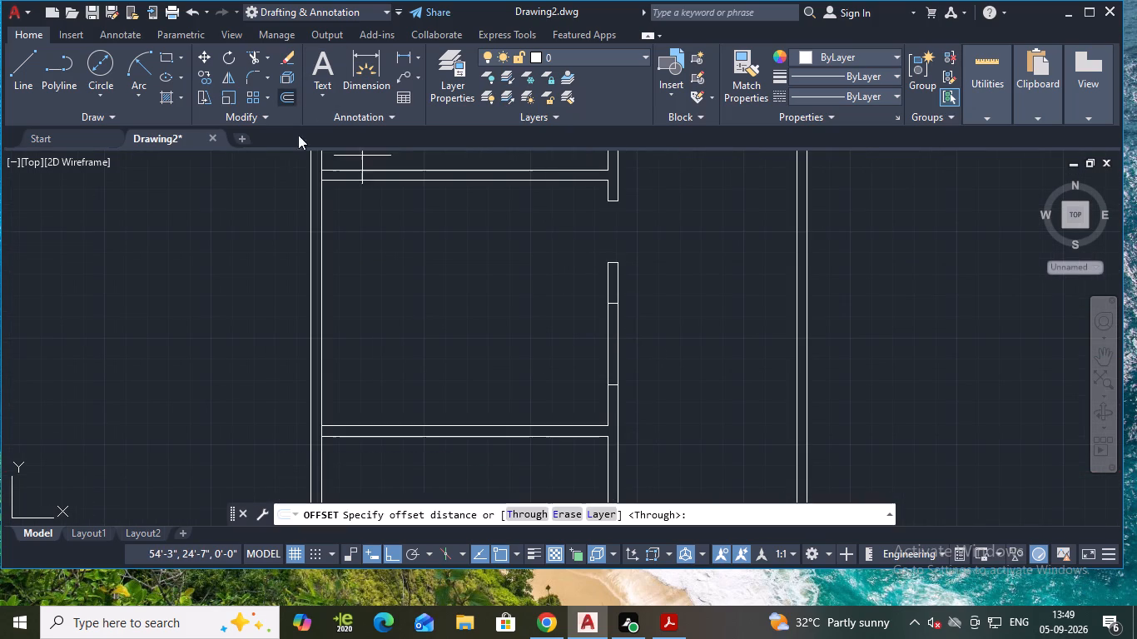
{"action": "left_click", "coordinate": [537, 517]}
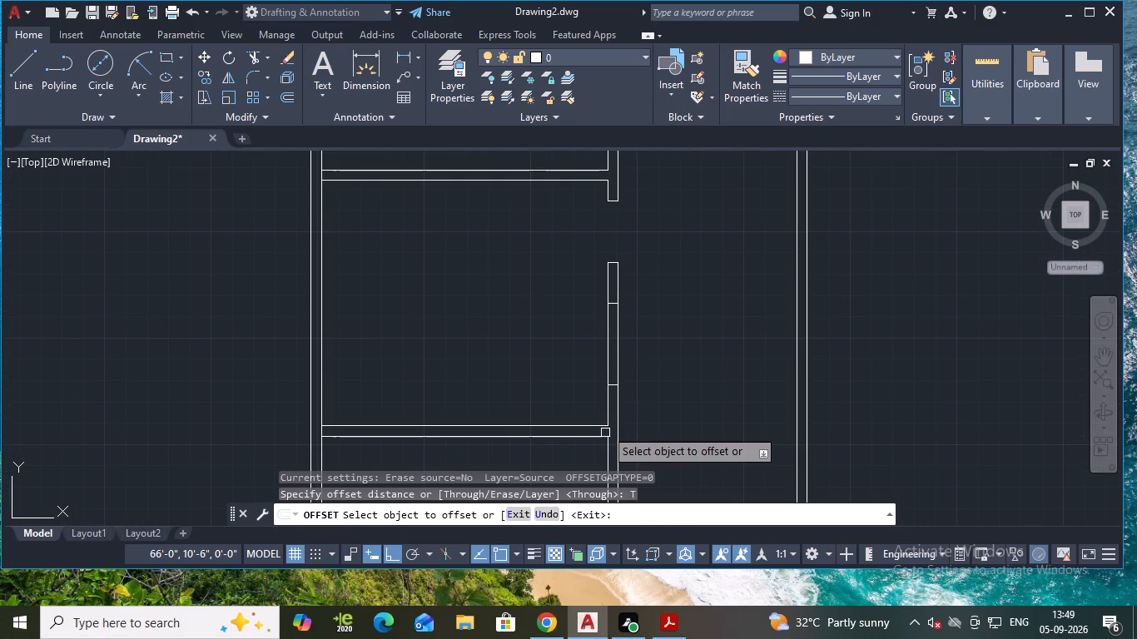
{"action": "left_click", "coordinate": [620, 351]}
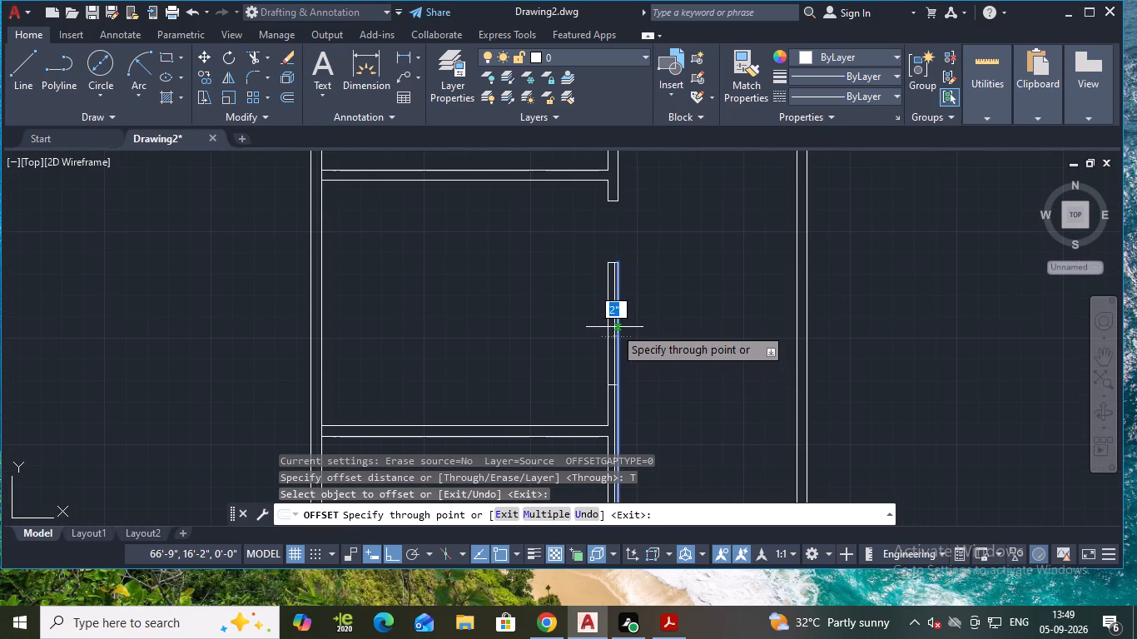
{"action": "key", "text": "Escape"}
Draw a 4' vertical centre line between the two short cross lines in the partition of the second-lowest room.
{"action": "scroll", "coordinate": [607, 388], "scroll_direction": "up", "scroll_amount": 2}
{"action": "key", "text": "l"}
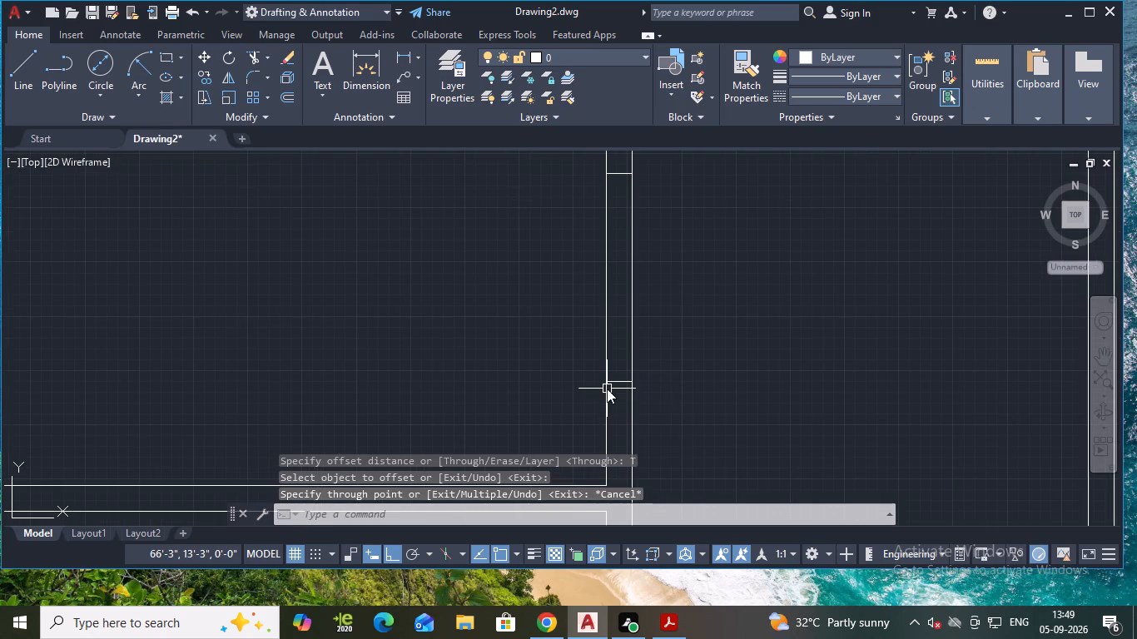
{"action": "key", "text": "Return"}
{"action": "scroll", "coordinate": [607, 389], "scroll_direction": "up", "scroll_amount": 1}
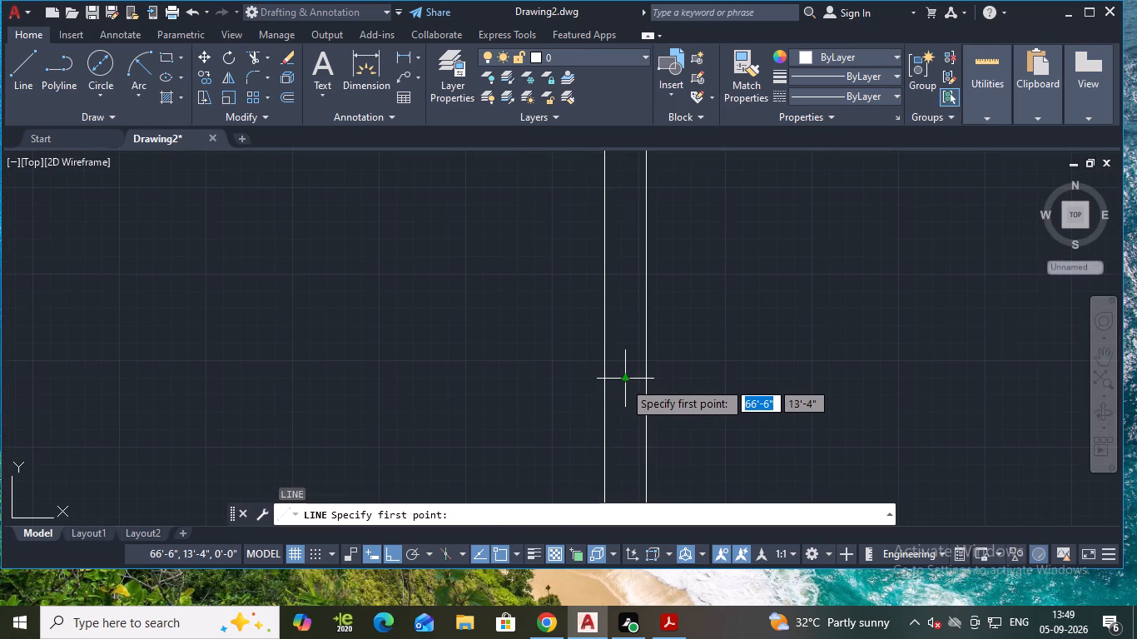
{"action": "left_click", "coordinate": [623, 379]}
{"action": "scroll", "coordinate": [643, 315], "scroll_direction": "down", "scroll_amount": 2}
{"action": "middle_click_drag", "start_coordinate": [638, 304], "coordinate": [644, 448]}
{"action": "scroll", "coordinate": [642, 440], "scroll_direction": "up", "scroll_amount": 1}
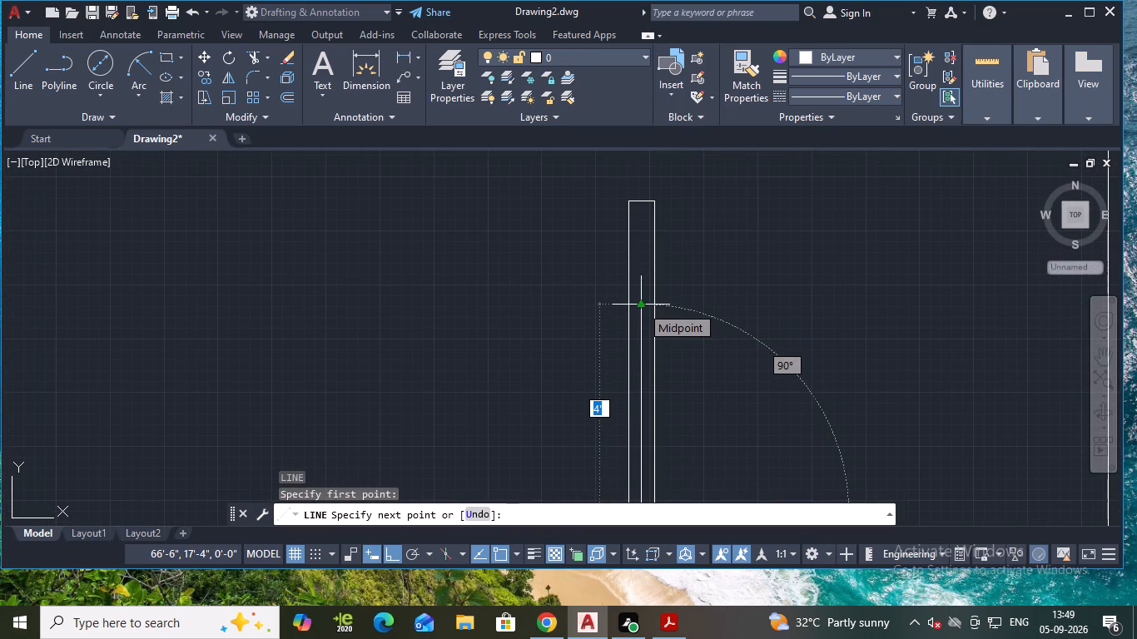
{"action": "left_click", "coordinate": [641, 304]}
{"action": "right_click", "coordinate": [641, 304]}
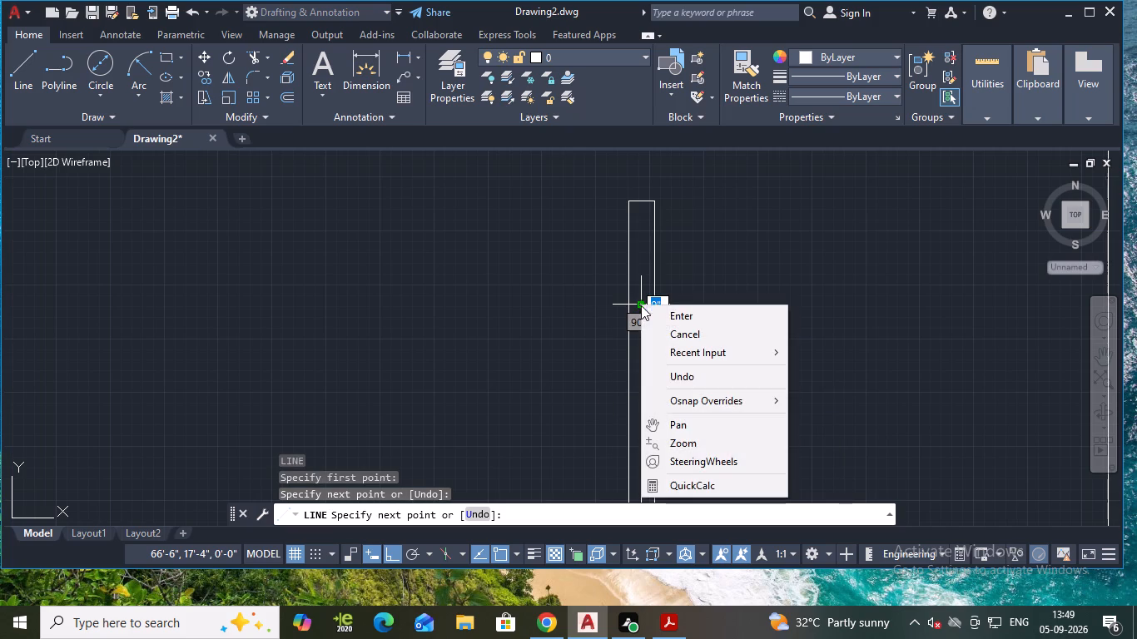
{"action": "left_click", "coordinate": [673, 312]}
Draw a door symbol at the second-lowest room's doorway: a 3' line across the opening, a 3' leaf into the room and a closing diagonal.
{"action": "scroll", "coordinate": [673, 314], "scroll_direction": "down", "scroll_amount": 2}
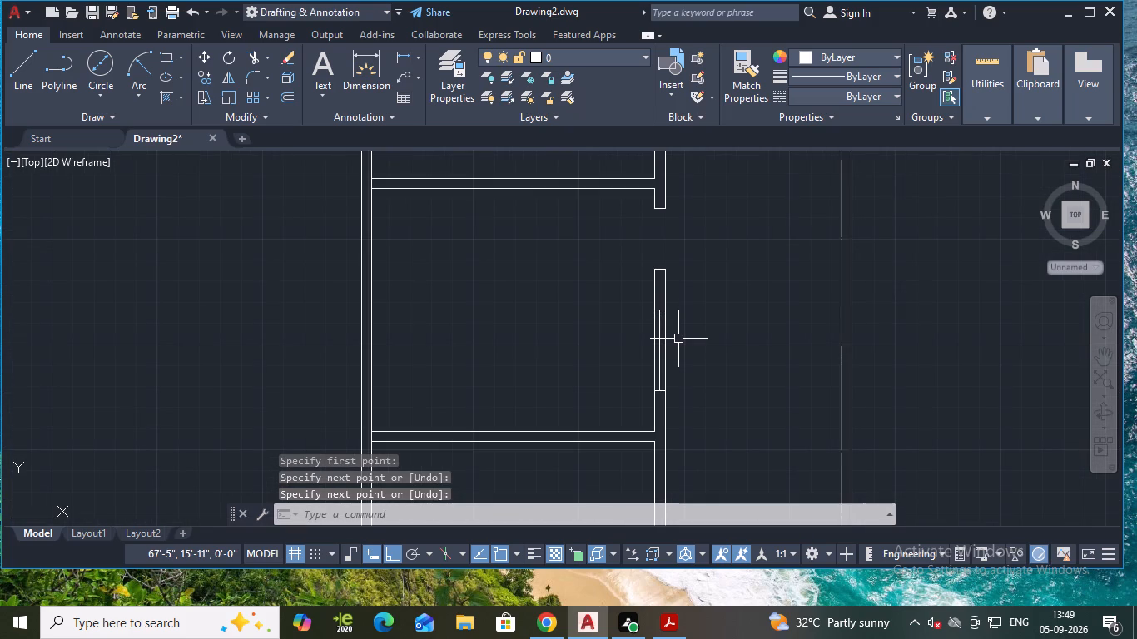
{"action": "scroll", "coordinate": [679, 336], "scroll_direction": "down", "scroll_amount": 1}
{"action": "middle_click_drag", "start_coordinate": [680, 332], "coordinate": [655, 424]}
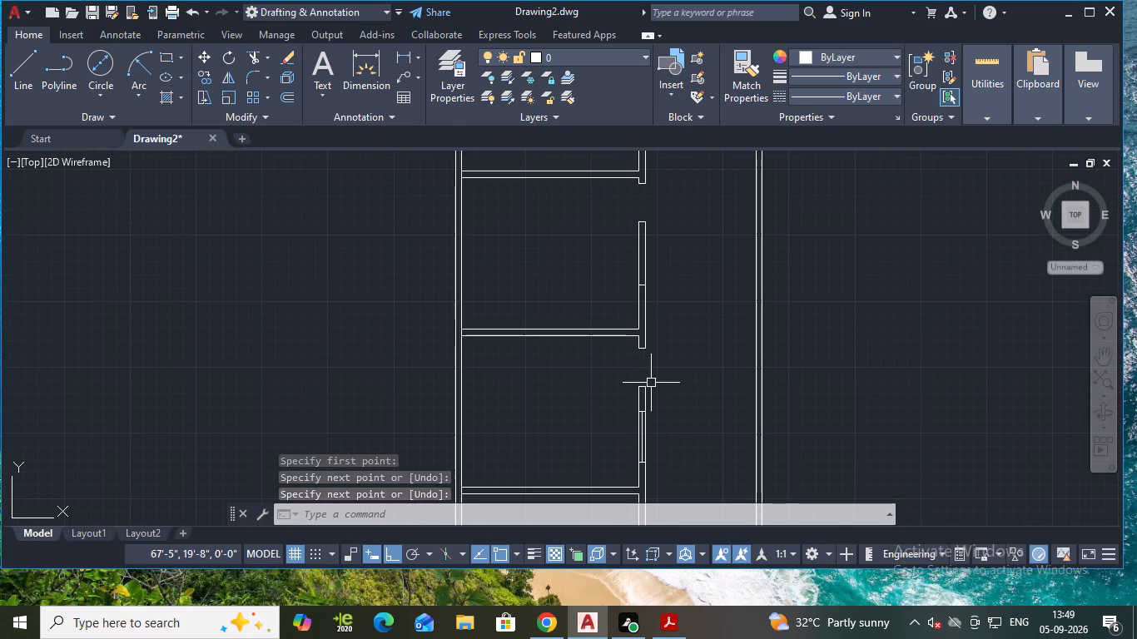
{"action": "key", "text": "space"}
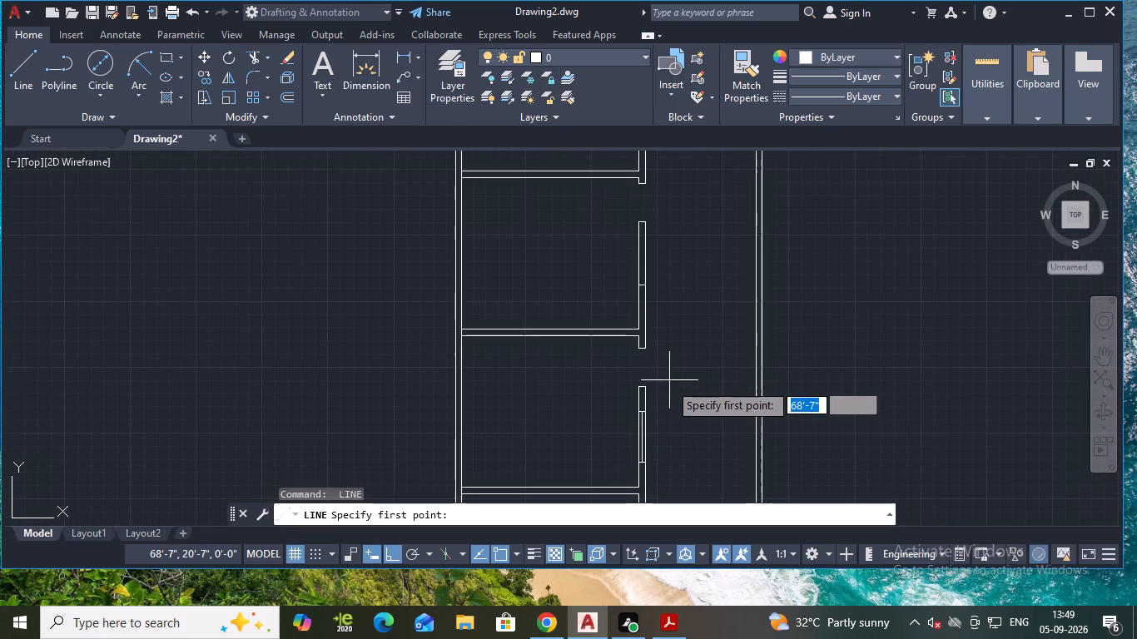
{"action": "scroll", "coordinate": [665, 387], "scroll_direction": "down", "scroll_amount": 1}
{"action": "middle_click_drag", "start_coordinate": [662, 390], "coordinate": [652, 353]}
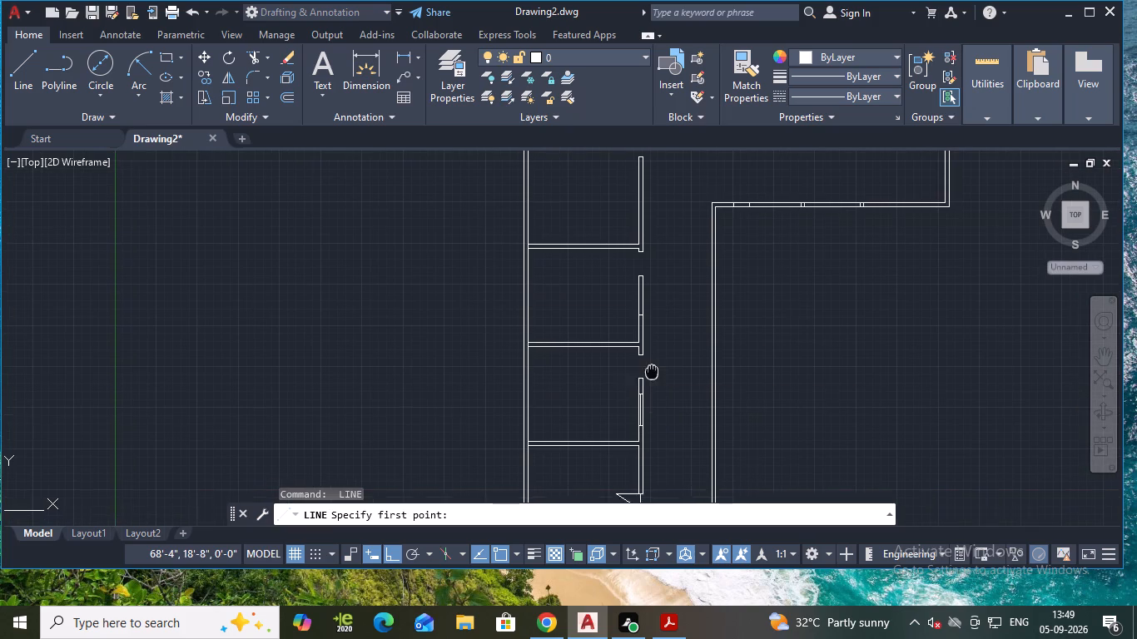
{"action": "middle_click_drag", "start_coordinate": [652, 353], "coordinate": [652, 341]}
{"action": "scroll", "coordinate": [637, 363], "scroll_direction": "up", "scroll_amount": 2}
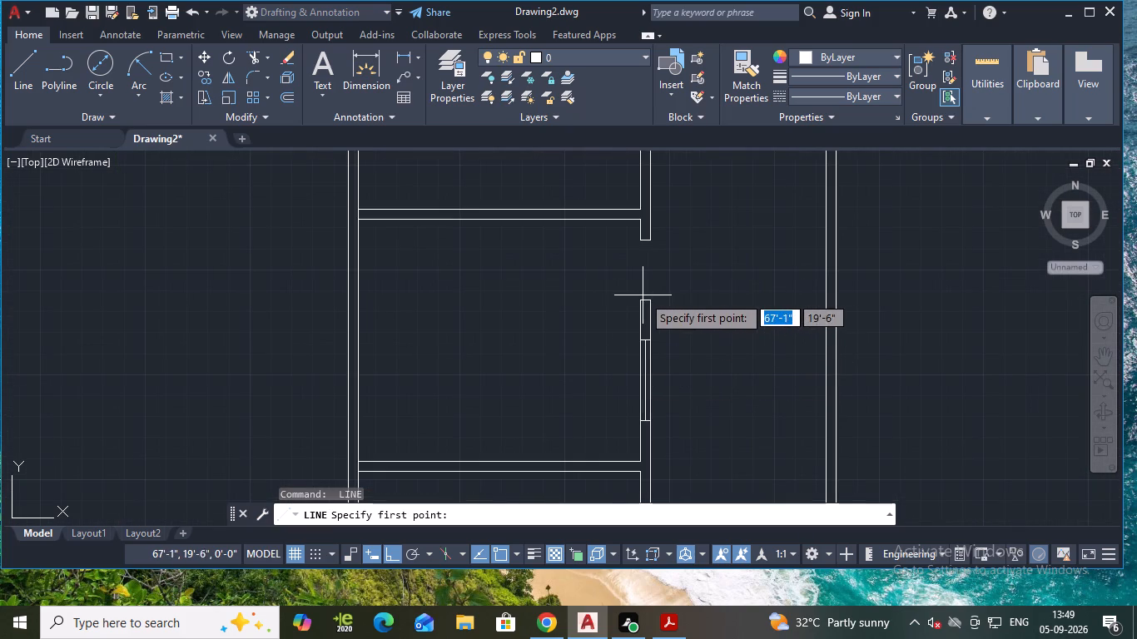
{"action": "left_click", "coordinate": [647, 300]}
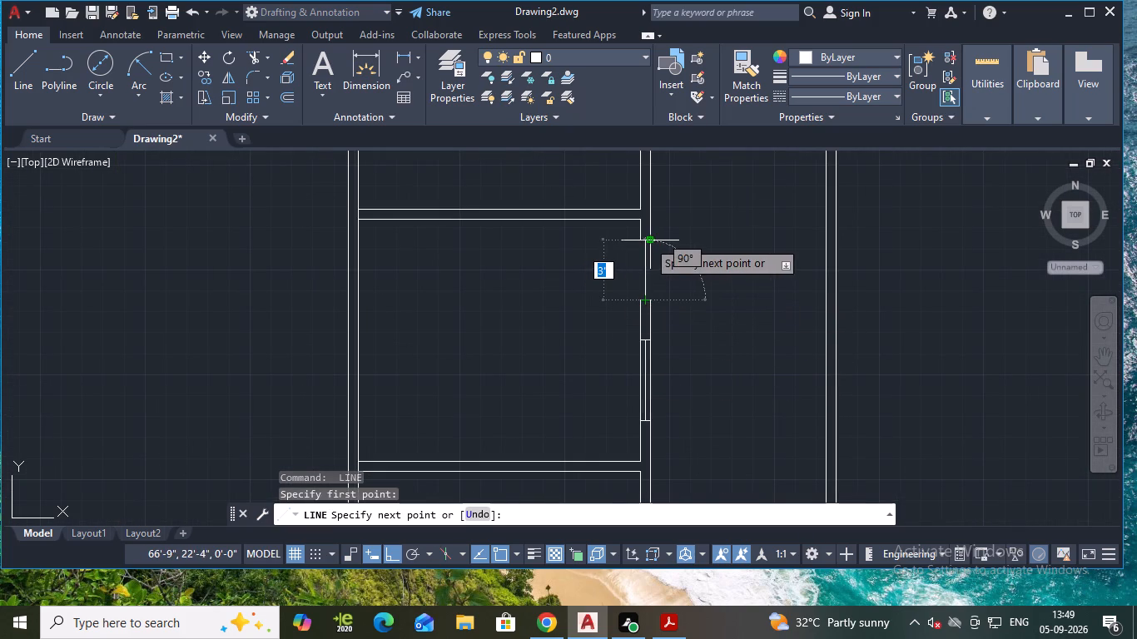
{"action": "left_click", "coordinate": [643, 238]}
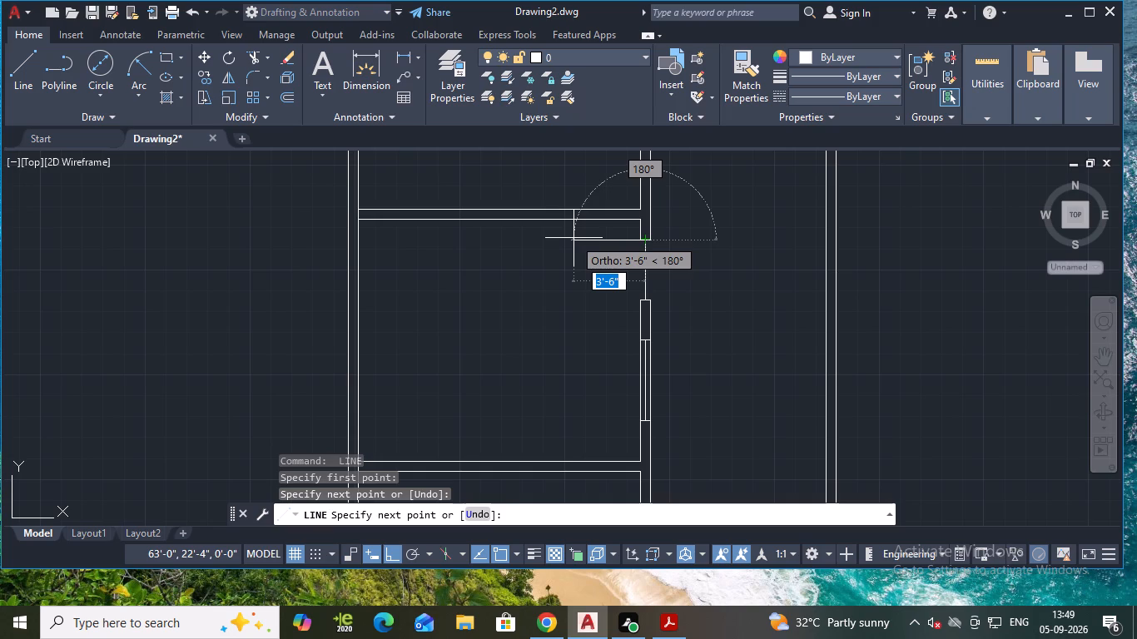
{"action": "key", "text": "3"}
{"action": "key", "text": "apostrophe"}
{"action": "key", "text": "Return"}
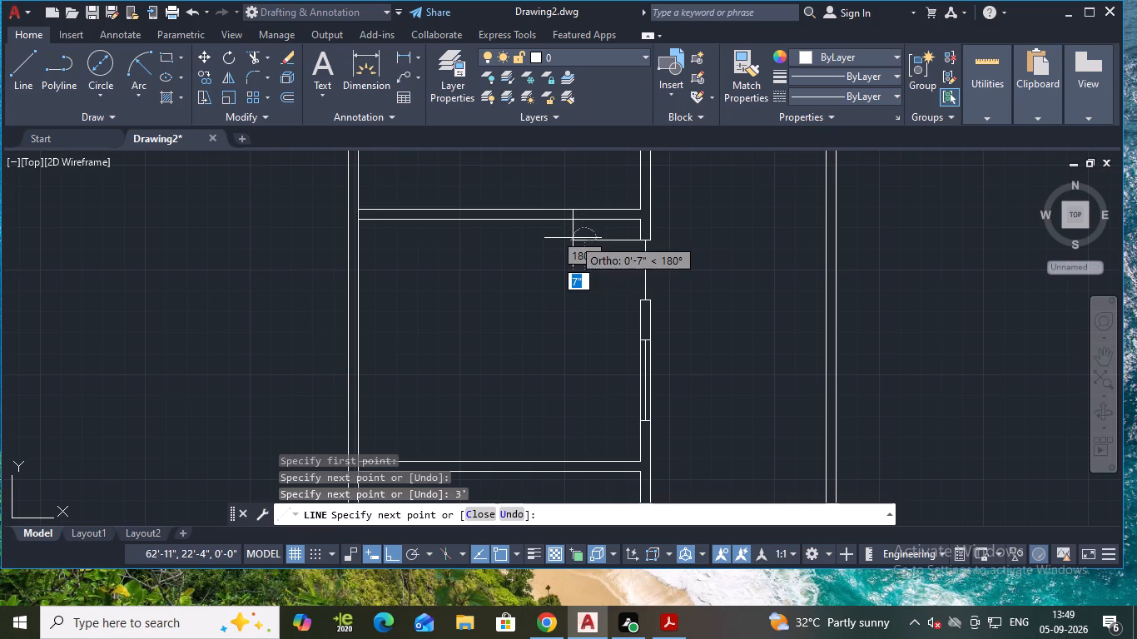
{"action": "left_click", "coordinate": [645, 299]}
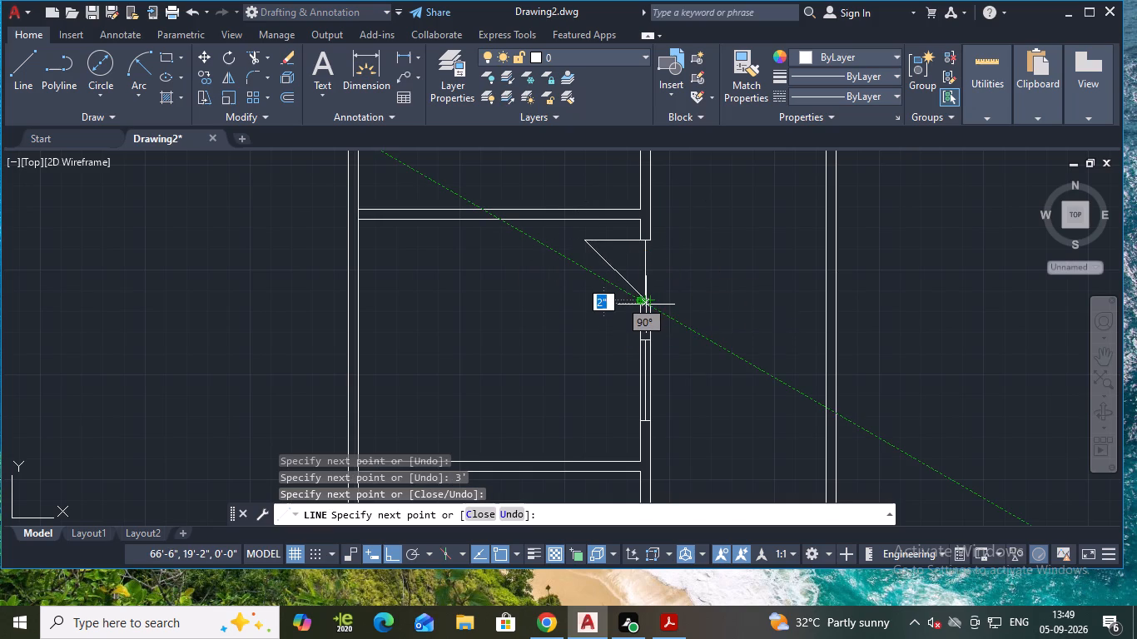
{"action": "right_click", "coordinate": [645, 305]}
{"action": "left_click", "coordinate": [670, 315]}
Draw a vertical centre line about 5' long in the third-lowest room's partition, from the cross line up to the doorway end.
{"action": "middle_click_drag", "start_coordinate": [655, 287], "coordinate": [655, 515]}
{"action": "scroll", "coordinate": [664, 423], "scroll_direction": "down", "scroll_amount": 1}
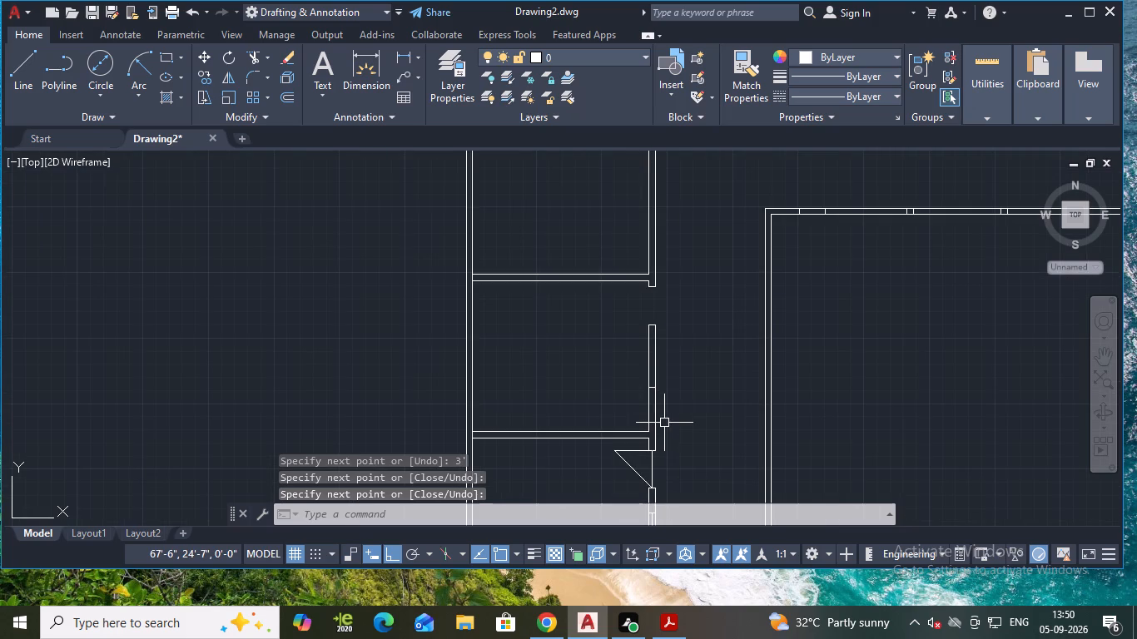
{"action": "scroll", "coordinate": [664, 421], "scroll_direction": "down", "scroll_amount": 1}
{"action": "middle_click_drag", "start_coordinate": [667, 416], "coordinate": [676, 329]}
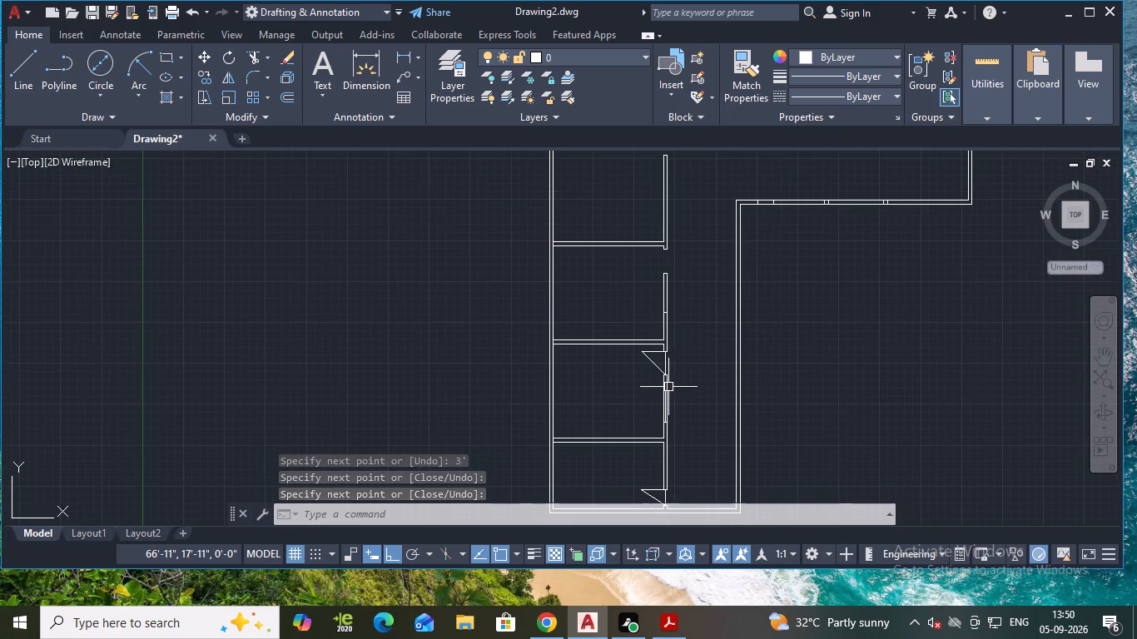
{"action": "middle_click_drag", "start_coordinate": [656, 424], "coordinate": [667, 339]}
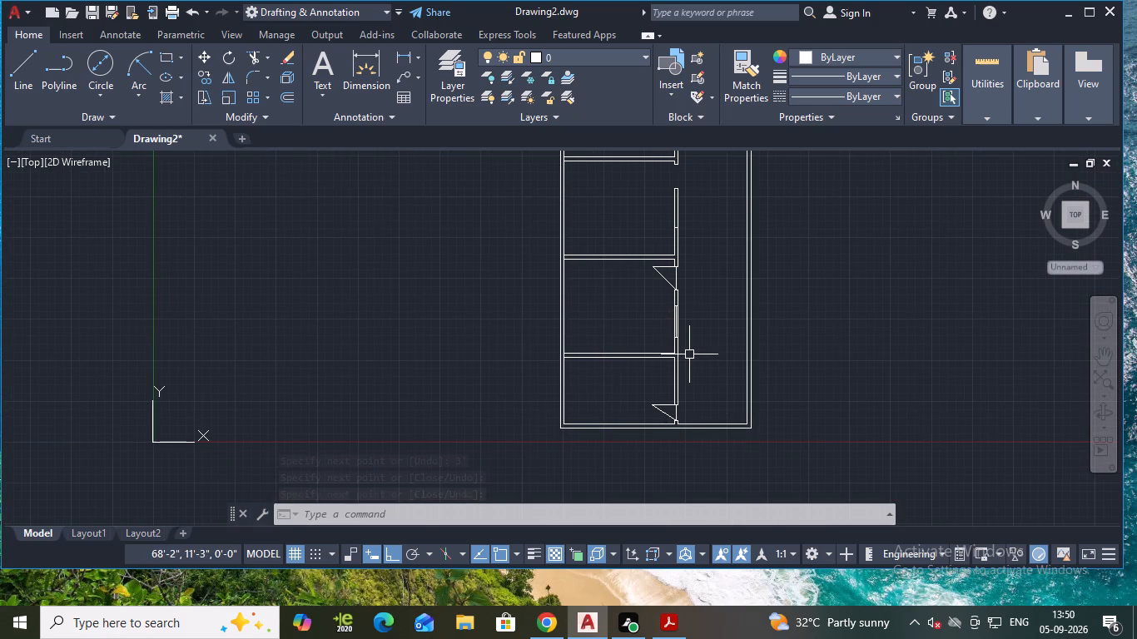
{"action": "middle_click_drag", "start_coordinate": [692, 341], "coordinate": [692, 412]}
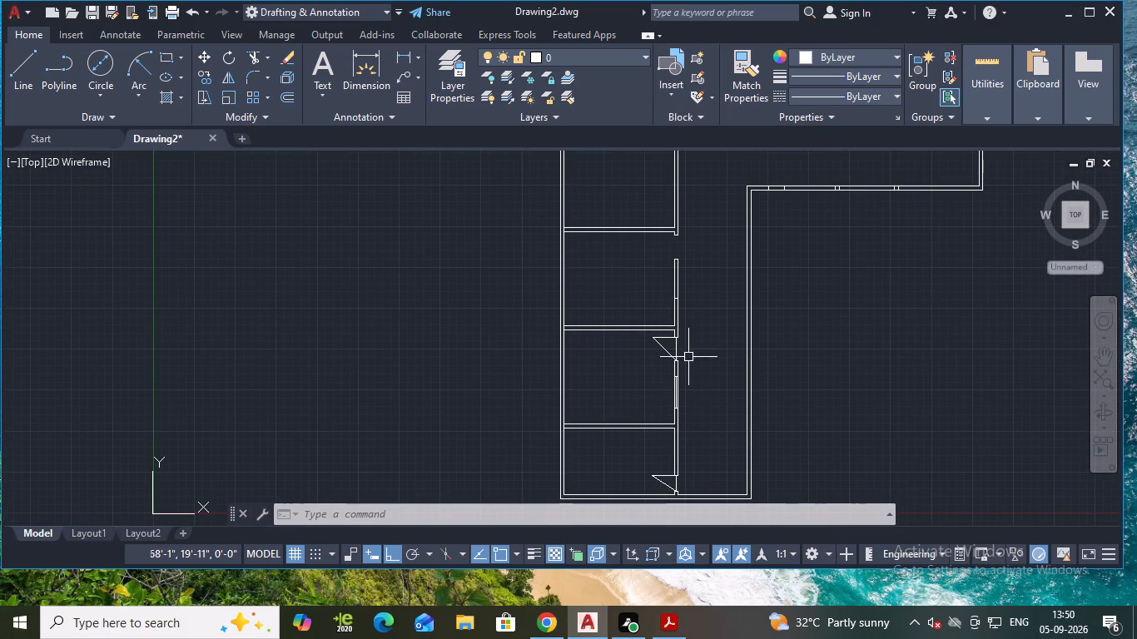
{"action": "scroll", "coordinate": [688, 355], "scroll_direction": "up", "scroll_amount": 1}
{"action": "middle_click_drag", "start_coordinate": [688, 315], "coordinate": [705, 448]}
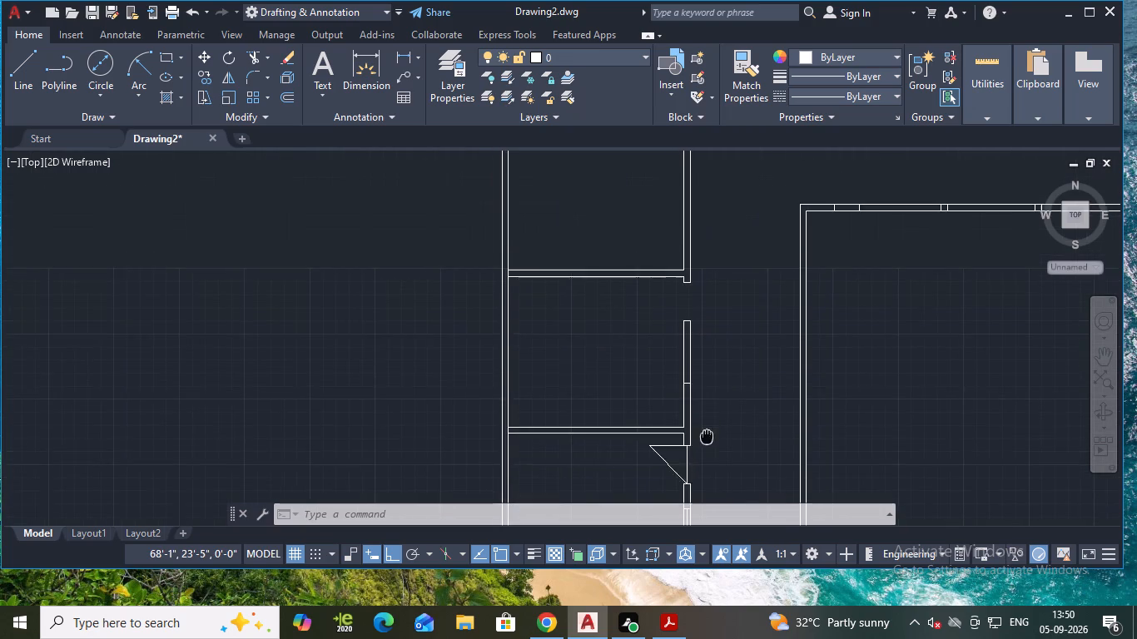
{"action": "middle_click_drag", "start_coordinate": [705, 448], "coordinate": [703, 457]}
{"action": "scroll", "coordinate": [680, 384], "scroll_direction": "up", "scroll_amount": 1}
{"action": "key", "text": "space"}
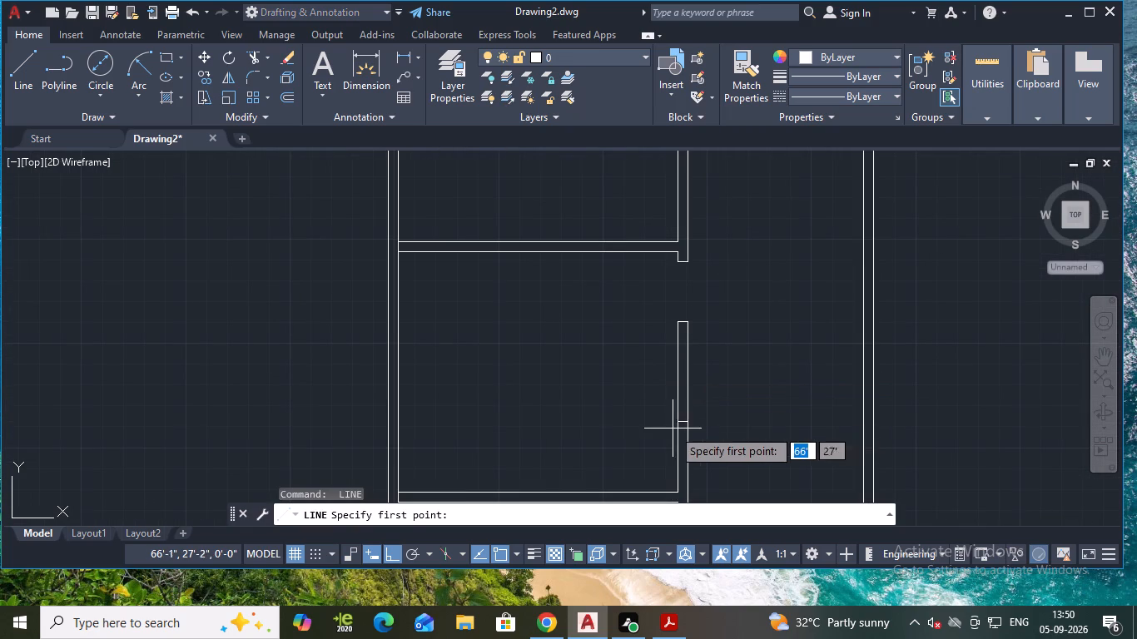
{"action": "left_click", "coordinate": [683, 419]}
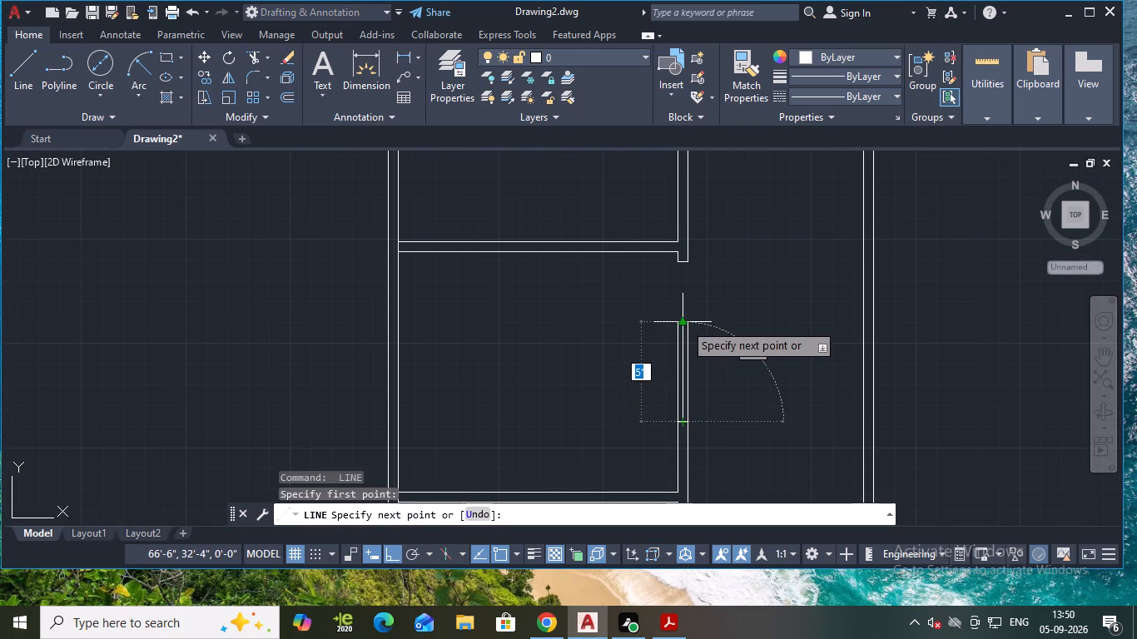
{"action": "left_click", "coordinate": [684, 322]}
{"action": "right_click", "coordinate": [684, 322]}
{"action": "left_click", "coordinate": [727, 331]}
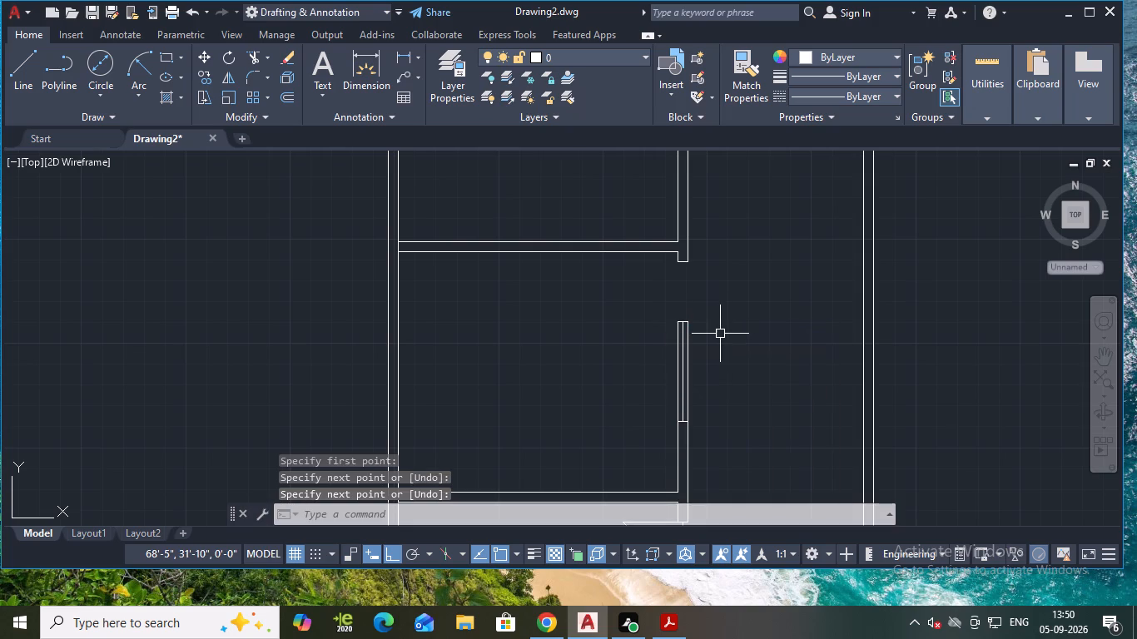
{"action": "scroll", "coordinate": [720, 334], "scroll_direction": "down", "scroll_amount": 1}
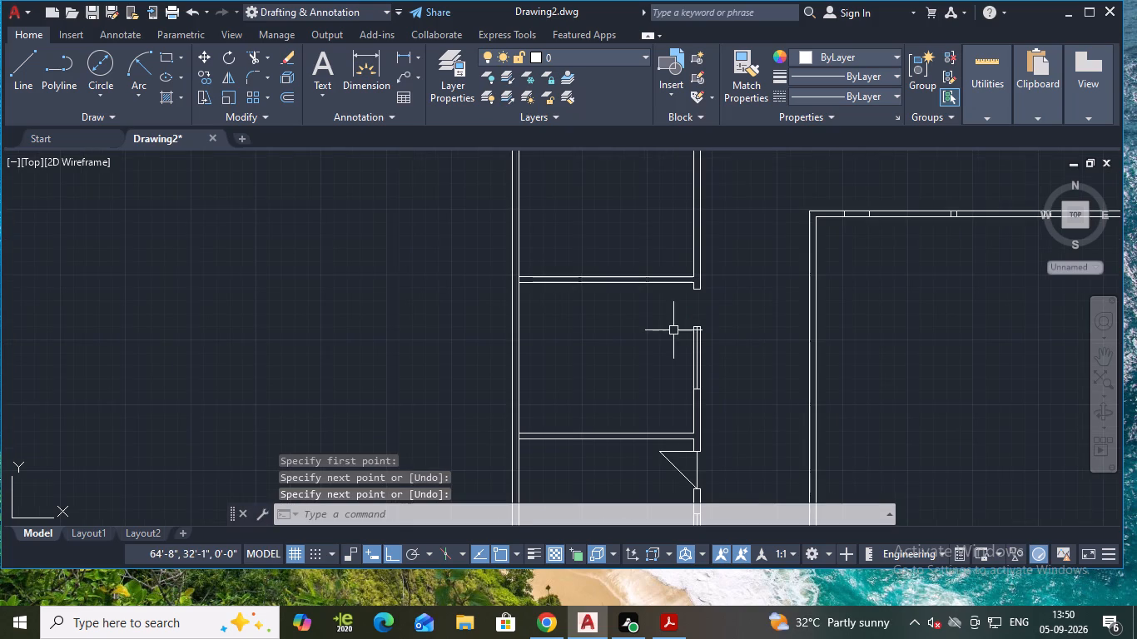
Erase the vertical centre line from the third-lowest room's partition.
{"action": "scroll", "coordinate": [704, 366], "scroll_direction": "down", "scroll_amount": 1}
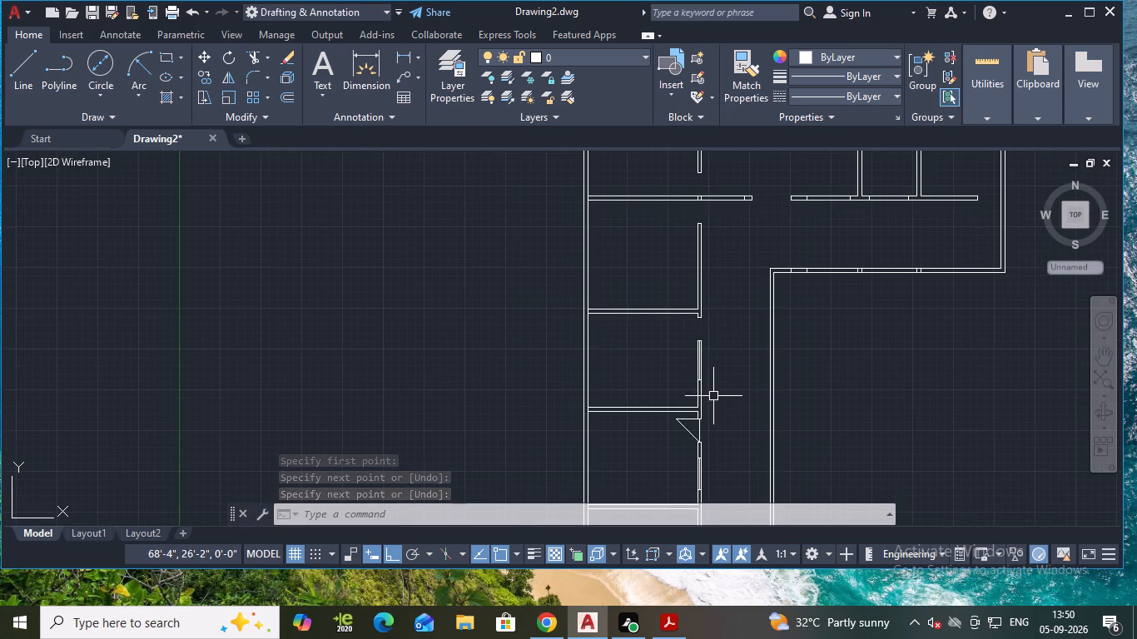
{"action": "middle_click_drag", "start_coordinate": [713, 417], "coordinate": [711, 315]}
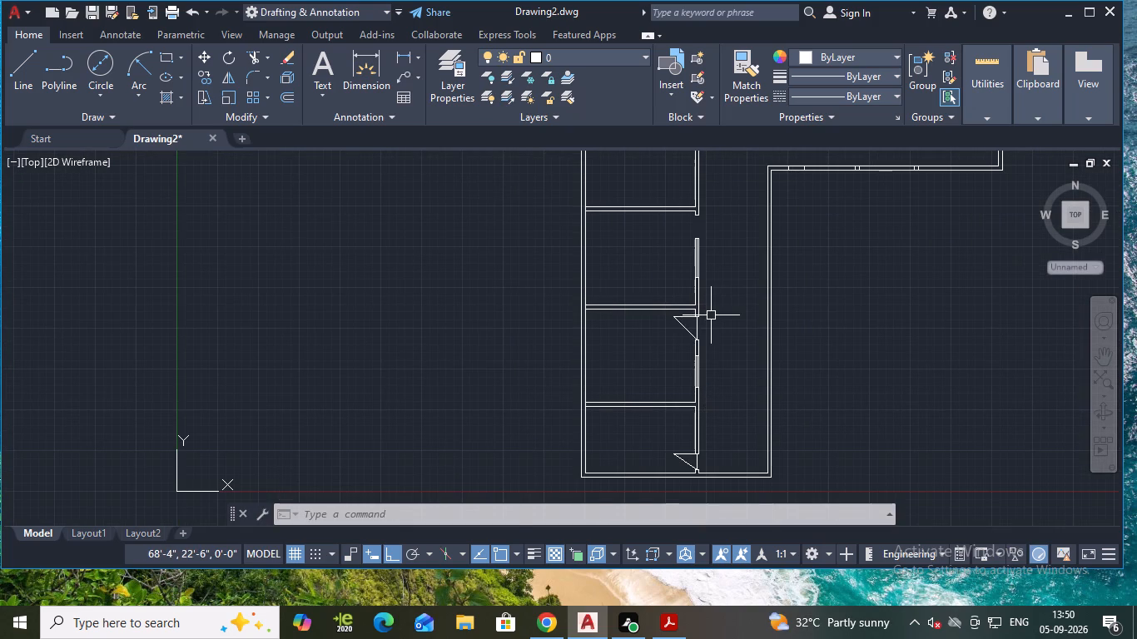
{"action": "middle_click_drag", "start_coordinate": [711, 315], "coordinate": [751, 455]}
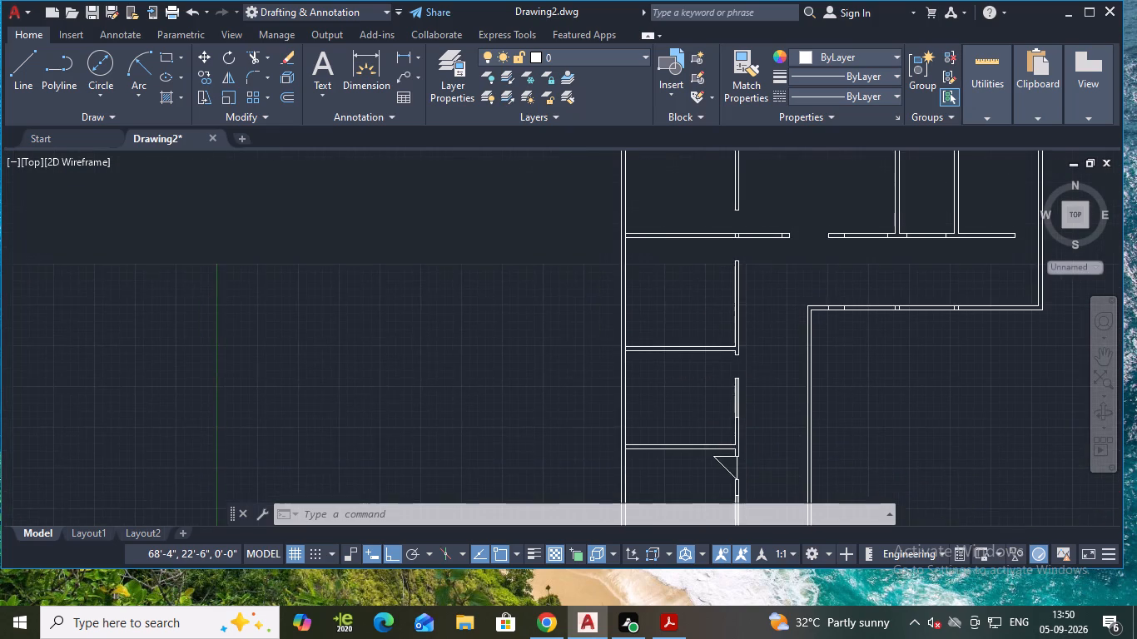
{"action": "scroll", "coordinate": [743, 369], "scroll_direction": "up", "scroll_amount": 2}
{"action": "middle_click_drag", "start_coordinate": [729, 396], "coordinate": [719, 328]}
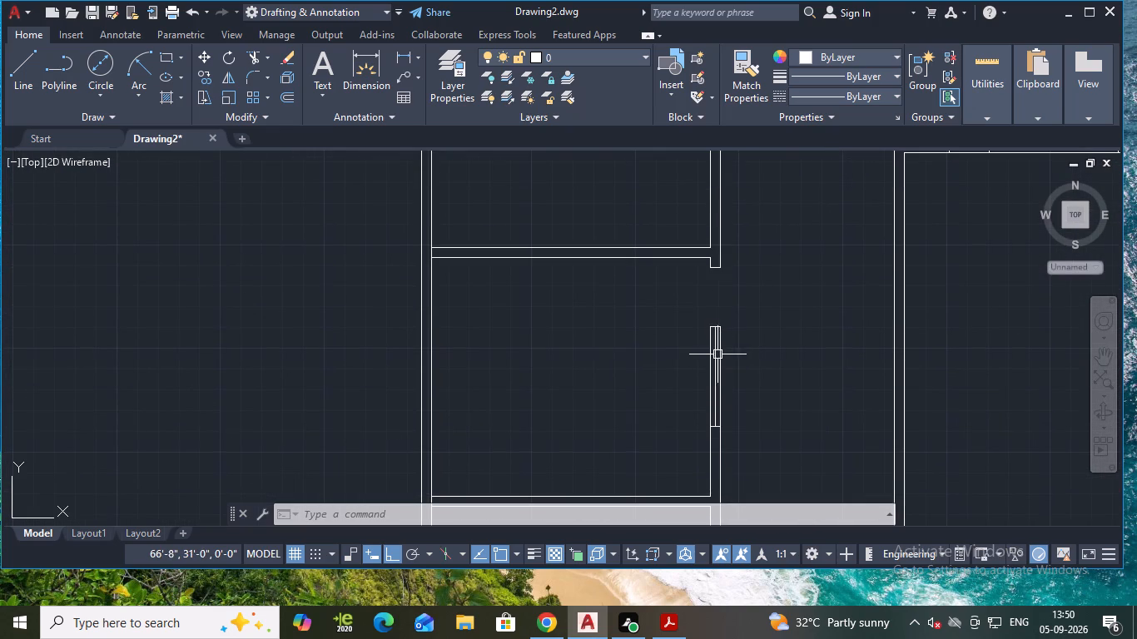
{"action": "left_click", "coordinate": [715, 357]}
{"action": "key", "text": "BackSpace"}
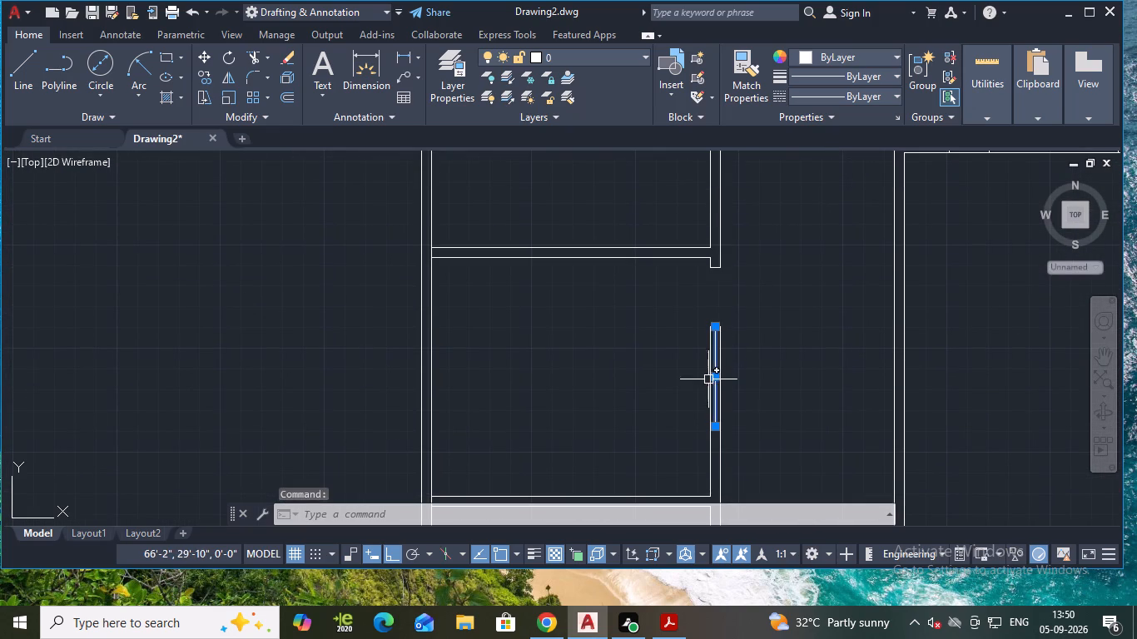
{"action": "key", "text": "Insert"}
{"action": "key", "text": "Delete"}
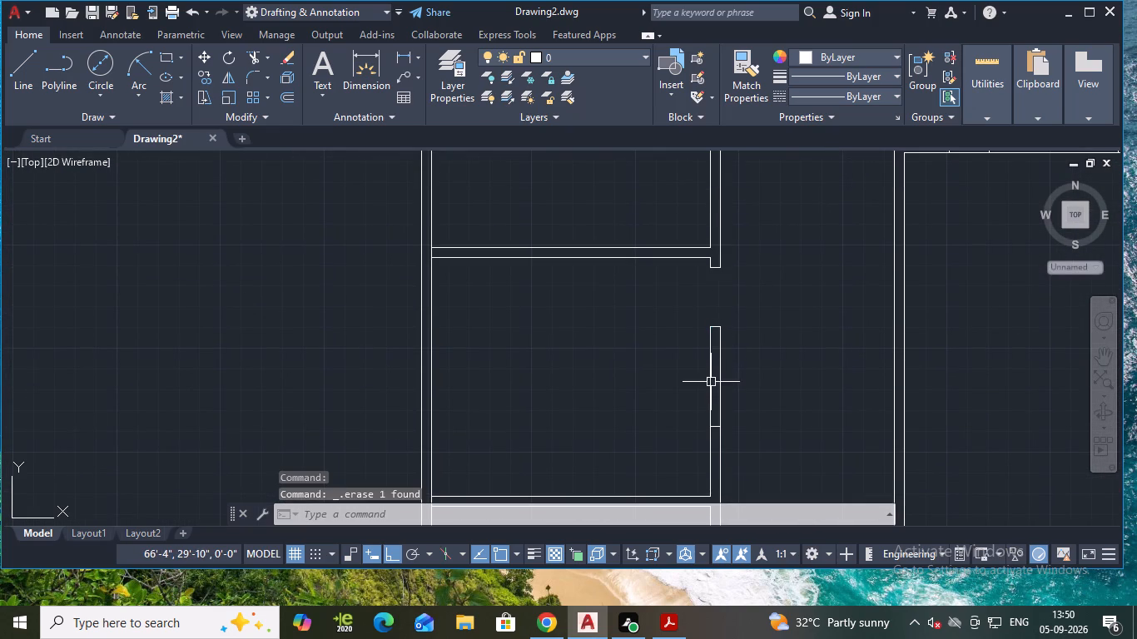
Look over the whole floor plan, examining the long partition's openings and the upper rooms' cross lines.
{"action": "middle_click", "coordinate": [720, 401]}
{"action": "middle_click_drag", "start_coordinate": [720, 401], "coordinate": [722, 312]}
{"action": "scroll", "coordinate": [554, 323], "scroll_direction": "up", "scroll_amount": 1}
{"action": "middle_click_drag", "start_coordinate": [494, 333], "coordinate": [867, 282]}
{"action": "middle_click_drag", "start_coordinate": [866, 358], "coordinate": [747, 280]}
{"action": "scroll", "coordinate": [747, 281], "scroll_direction": "down", "scroll_amount": 1}
{"action": "middle_click", "coordinate": [782, 310]}
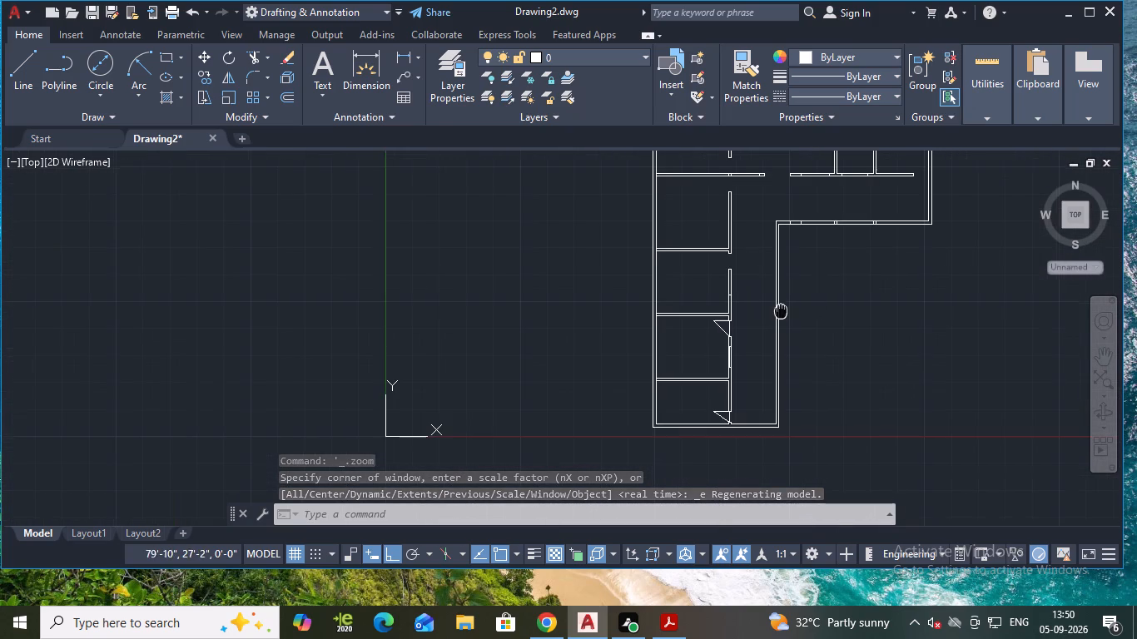
{"action": "scroll", "coordinate": [780, 312], "scroll_direction": "down", "scroll_amount": 2}
{"action": "scroll", "coordinate": [821, 295], "scroll_direction": "up", "scroll_amount": 1}
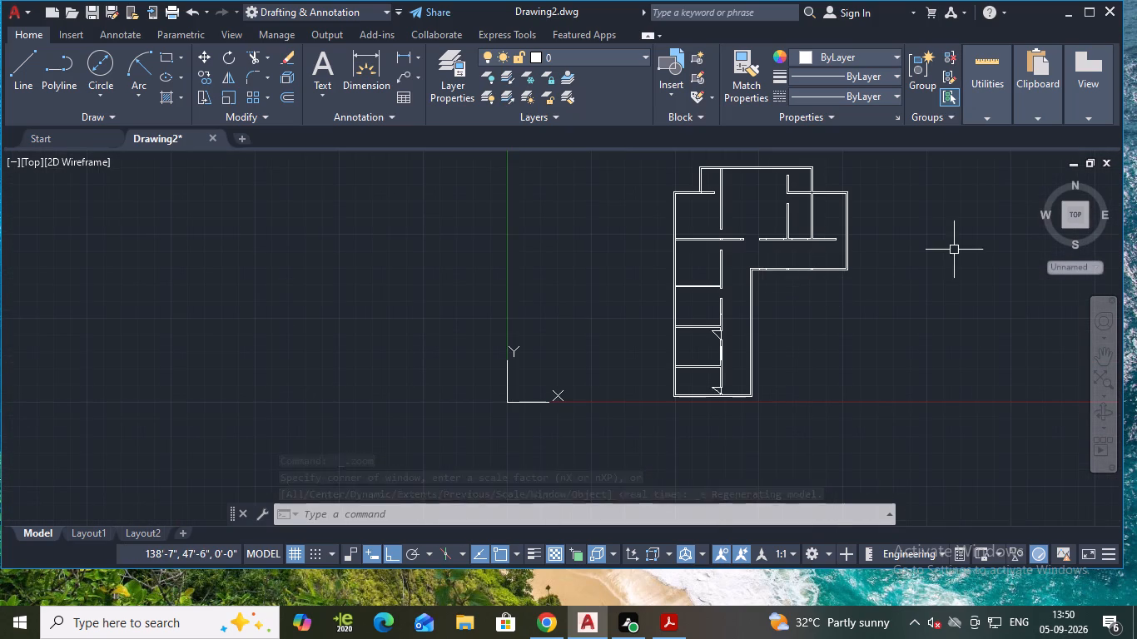
{"action": "middle_click_drag", "start_coordinate": [955, 250], "coordinate": [725, 333]}
{"action": "middle_click_drag", "start_coordinate": [504, 347], "coordinate": [584, 282]}
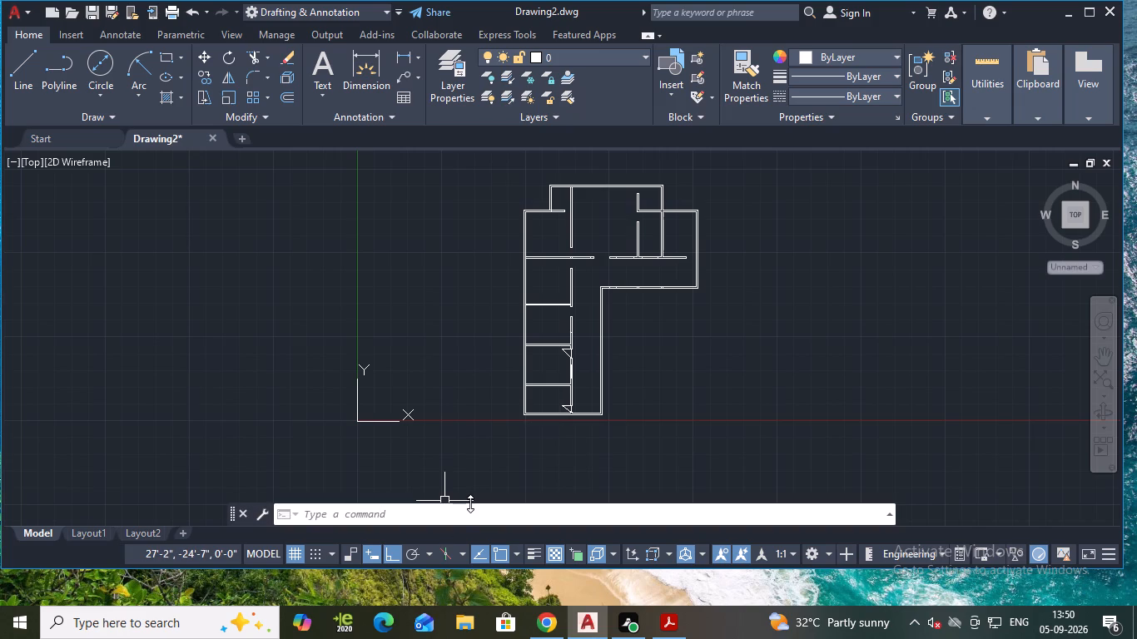
{"action": "scroll", "coordinate": [611, 379], "scroll_direction": "up", "scroll_amount": 1}
{"action": "middle_click_drag", "start_coordinate": [559, 349], "coordinate": [590, 394]}
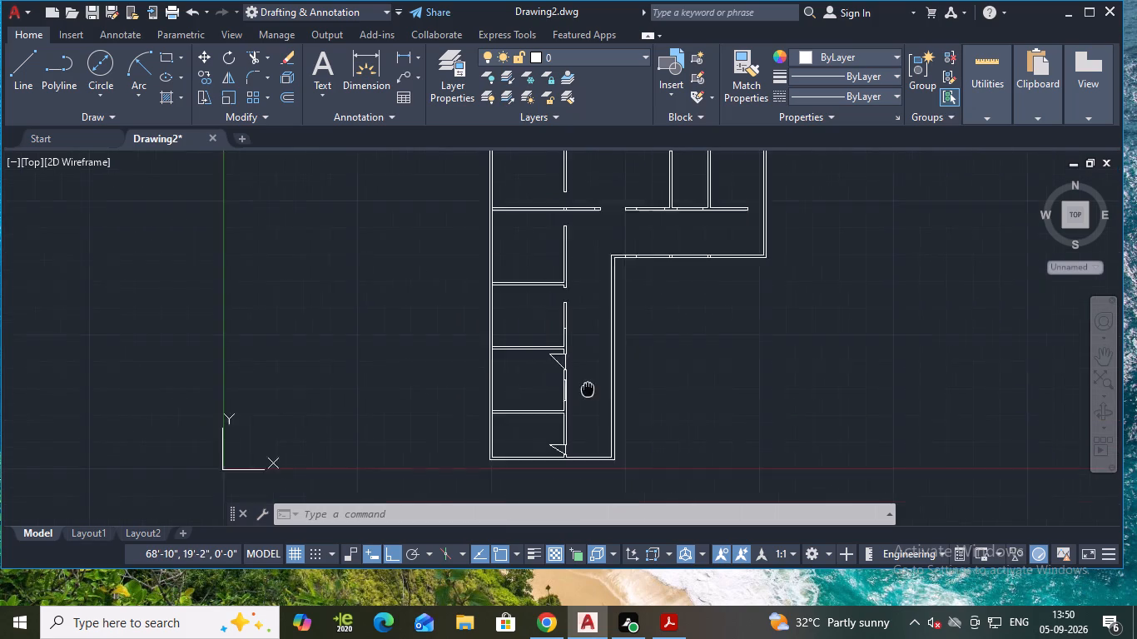
{"action": "middle_click_drag", "start_coordinate": [590, 394], "coordinate": [596, 404]}
{"action": "scroll", "coordinate": [562, 329], "scroll_direction": "up", "scroll_amount": 1}
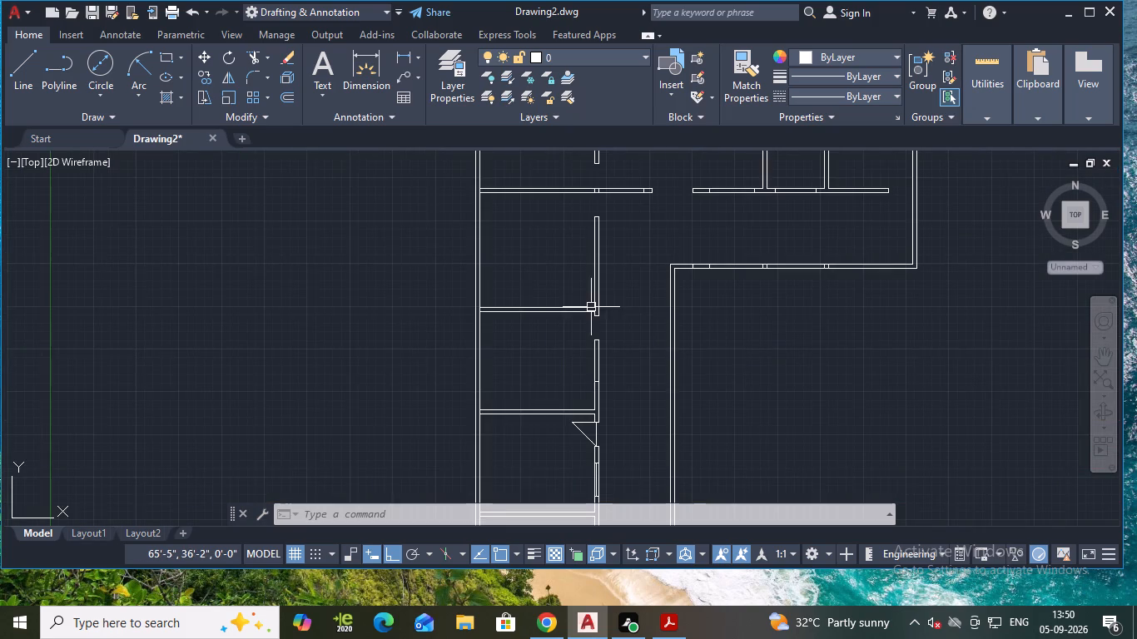
{"action": "middle_click_drag", "start_coordinate": [594, 299], "coordinate": [585, 383]}
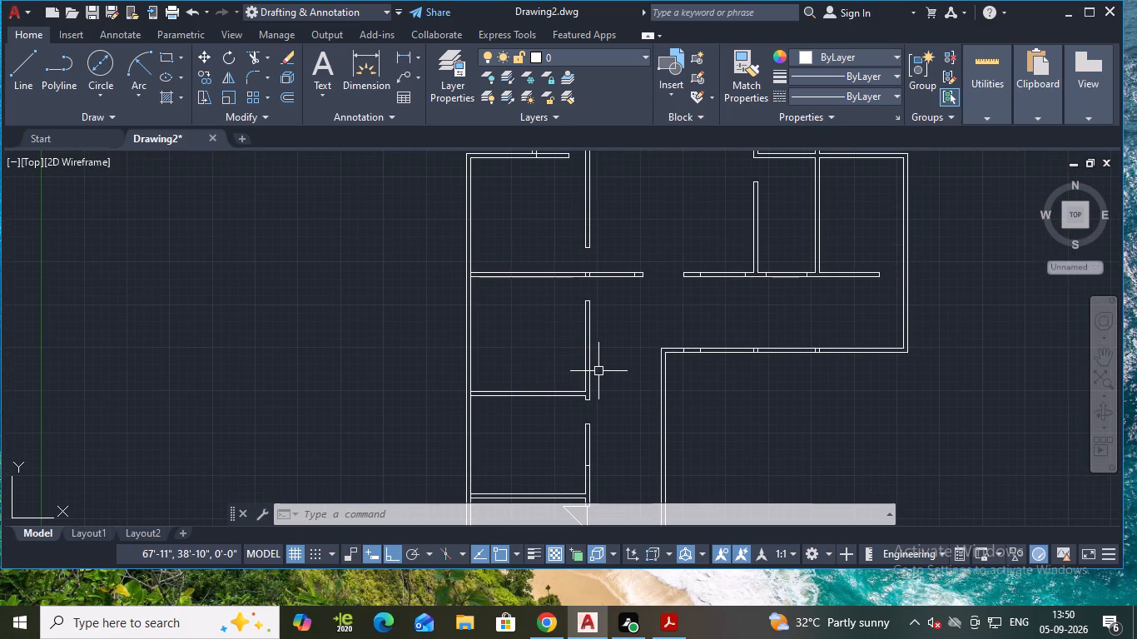
{"action": "scroll", "coordinate": [626, 378], "scroll_direction": "down", "scroll_amount": 1}
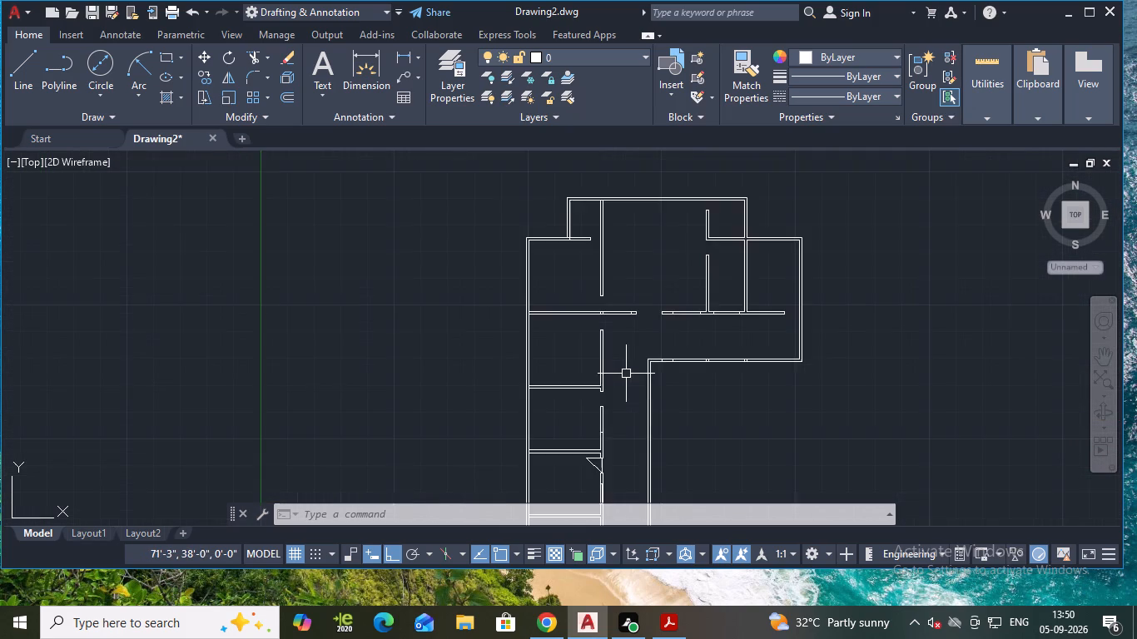
{"action": "middle_click_drag", "start_coordinate": [624, 328], "coordinate": [614, 419]}
{"action": "scroll", "coordinate": [573, 399], "scroll_direction": "up", "scroll_amount": 2}
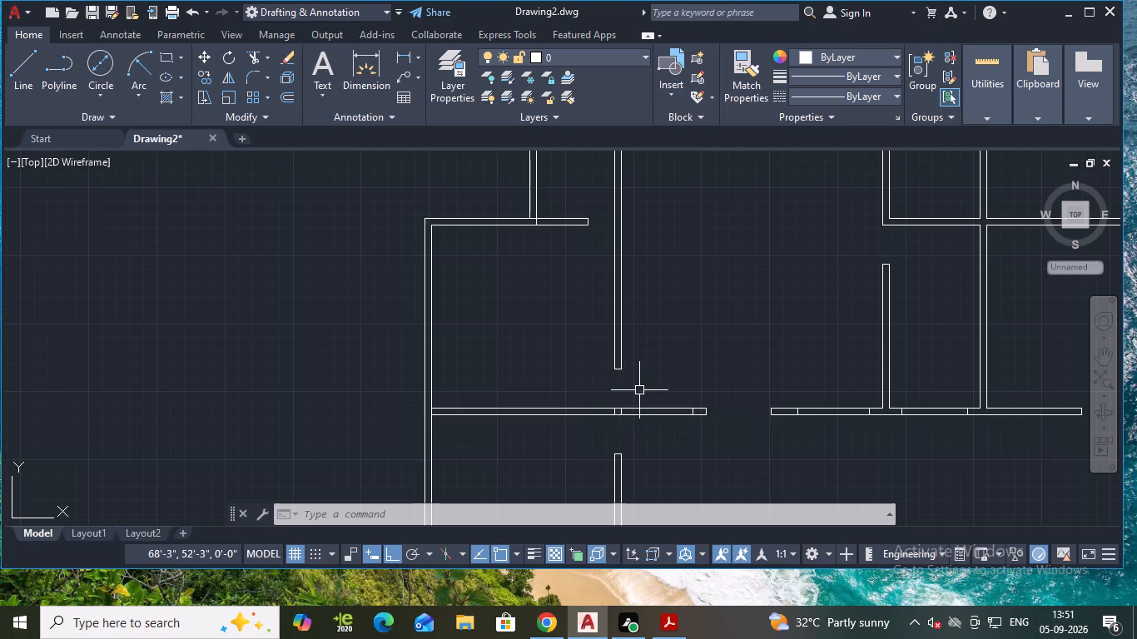
In the third-lowest room's partition, draw a line about 3'-10" up its corridor face from the cross line, continuing across the partition's thickness.
{"action": "scroll", "coordinate": [593, 429], "scroll_direction": "down", "scroll_amount": 1}
{"action": "middle_click_drag", "start_coordinate": [629, 391], "coordinate": [641, 341]}
{"action": "middle_click_drag", "start_coordinate": [637, 435], "coordinate": [641, 283]}
{"action": "middle_click_drag", "start_coordinate": [653, 369], "coordinate": [664, 255]}
{"action": "scroll", "coordinate": [653, 369], "scroll_direction": "up", "scroll_amount": 1}
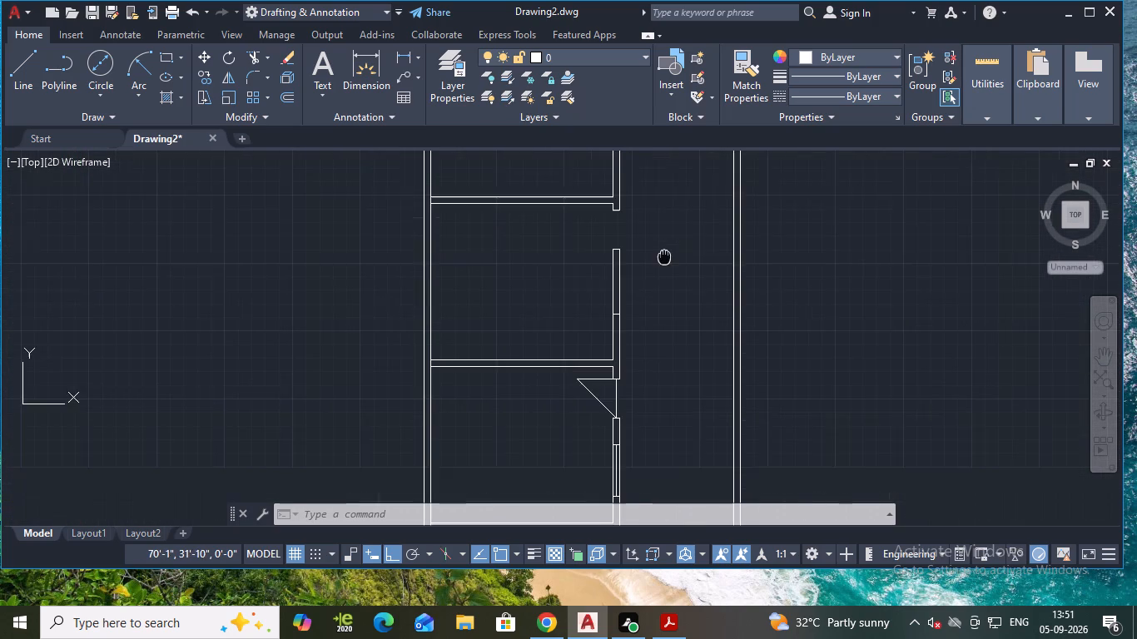
{"action": "middle_click_drag", "start_coordinate": [664, 255], "coordinate": [664, 256]}
{"action": "scroll", "coordinate": [644, 290], "scroll_direction": "up", "scroll_amount": 1}
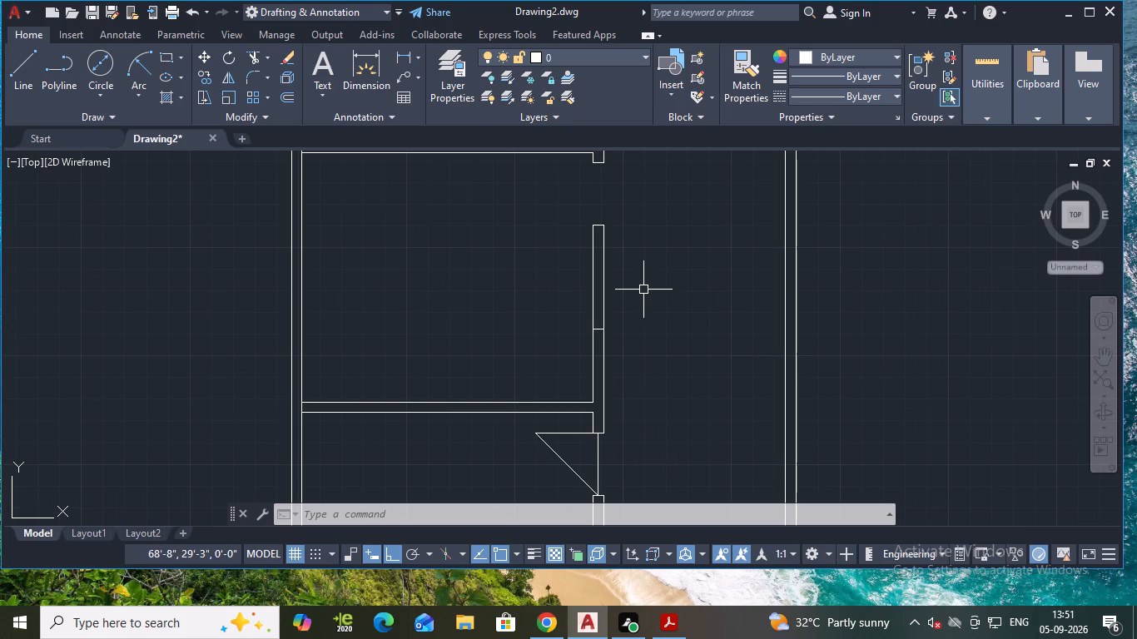
{"action": "key", "text": "l"}
{"action": "key", "text": "Return"}
{"action": "scroll", "coordinate": [580, 332], "scroll_direction": "up", "scroll_amount": 1}
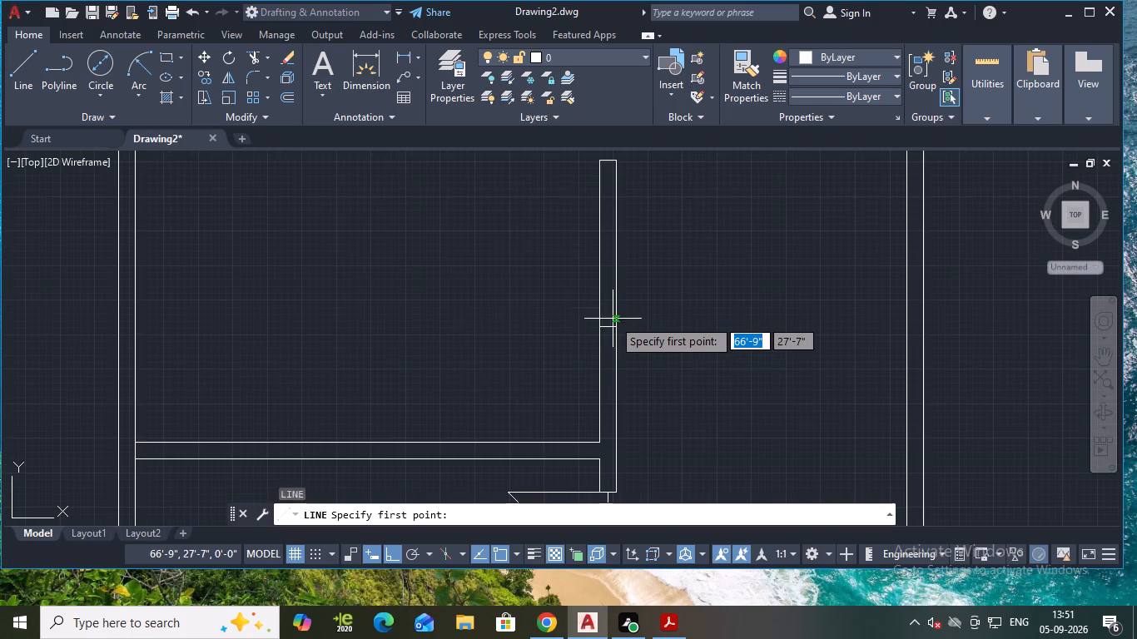
{"action": "left_click", "coordinate": [615, 327]}
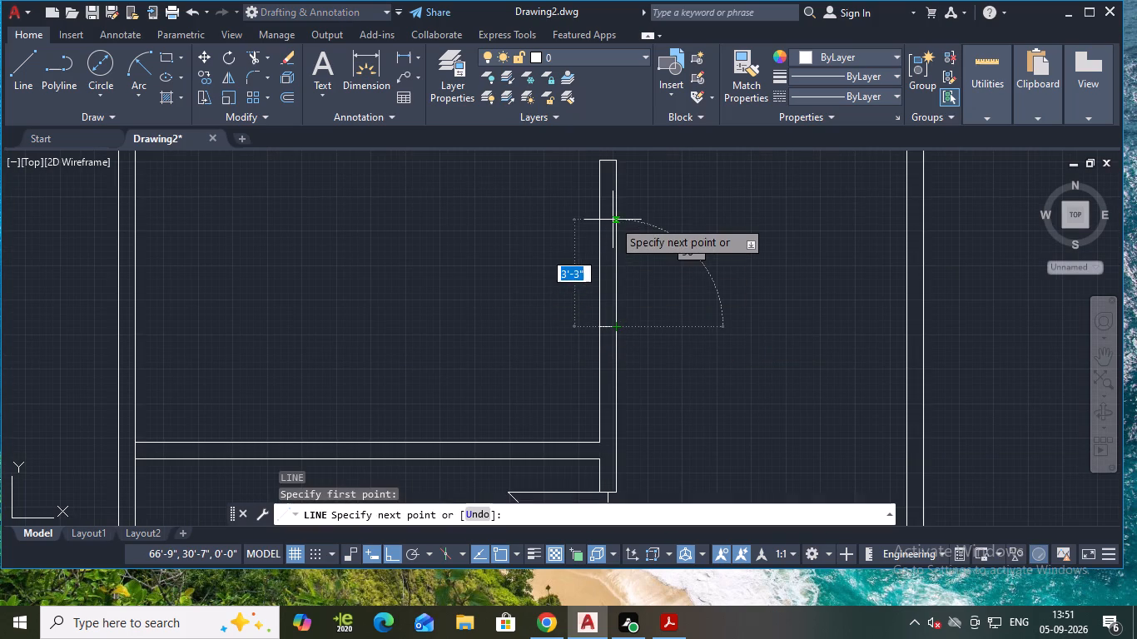
{"action": "middle_click_drag", "start_coordinate": [613, 215], "coordinate": [628, 310]}
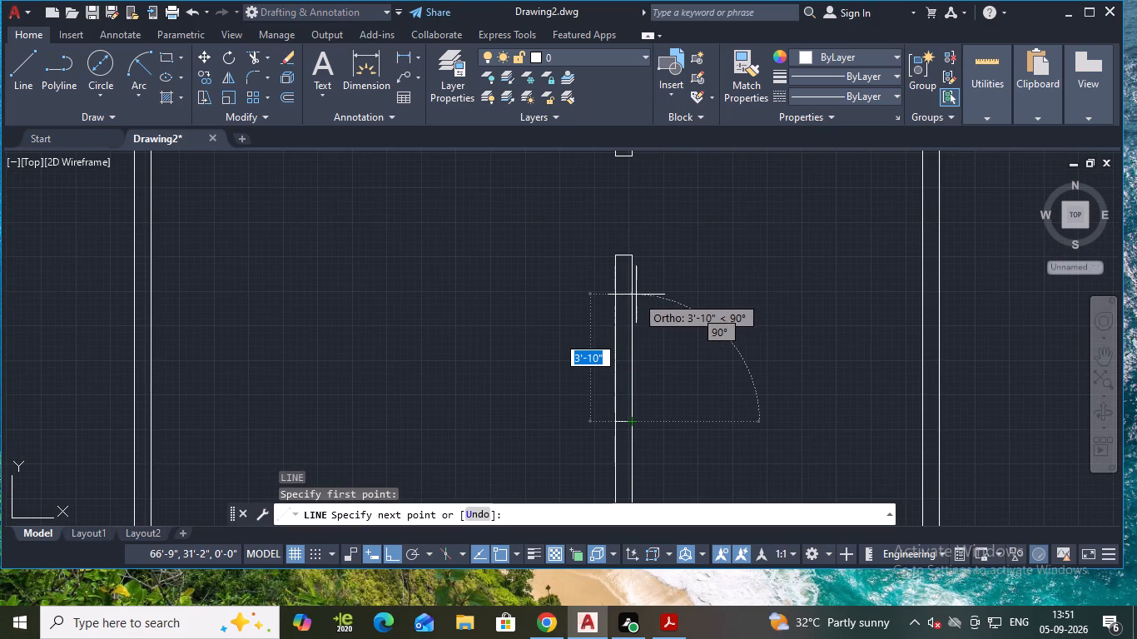
{"action": "left_click", "coordinate": [631, 295]}
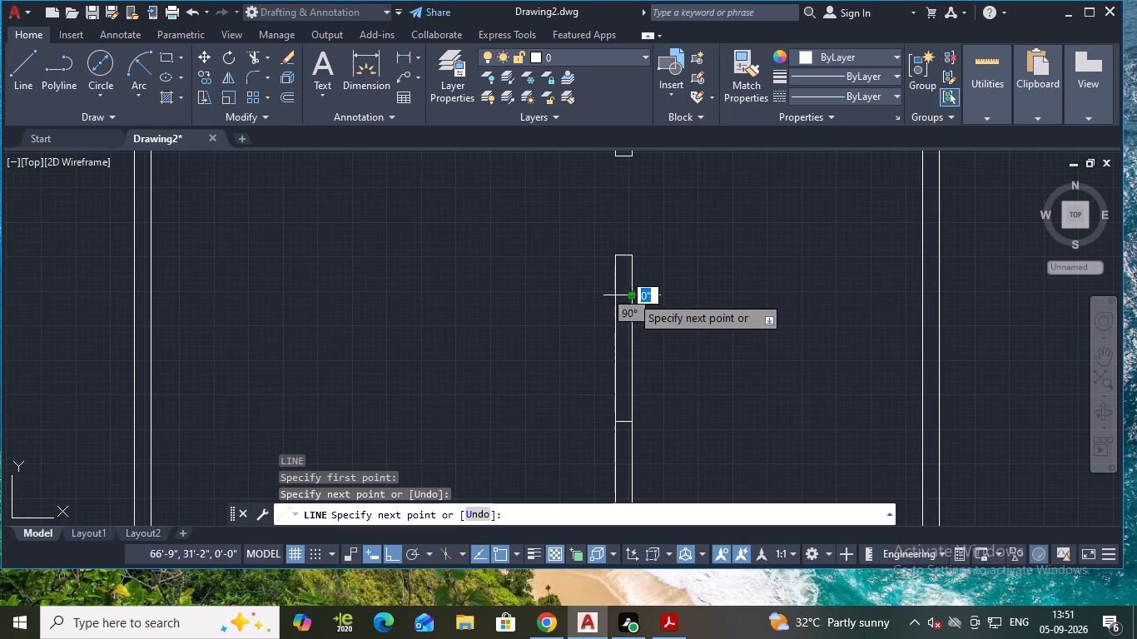
{"action": "left_click", "coordinate": [615, 295]}
{"action": "right_click", "coordinate": [611, 294]}
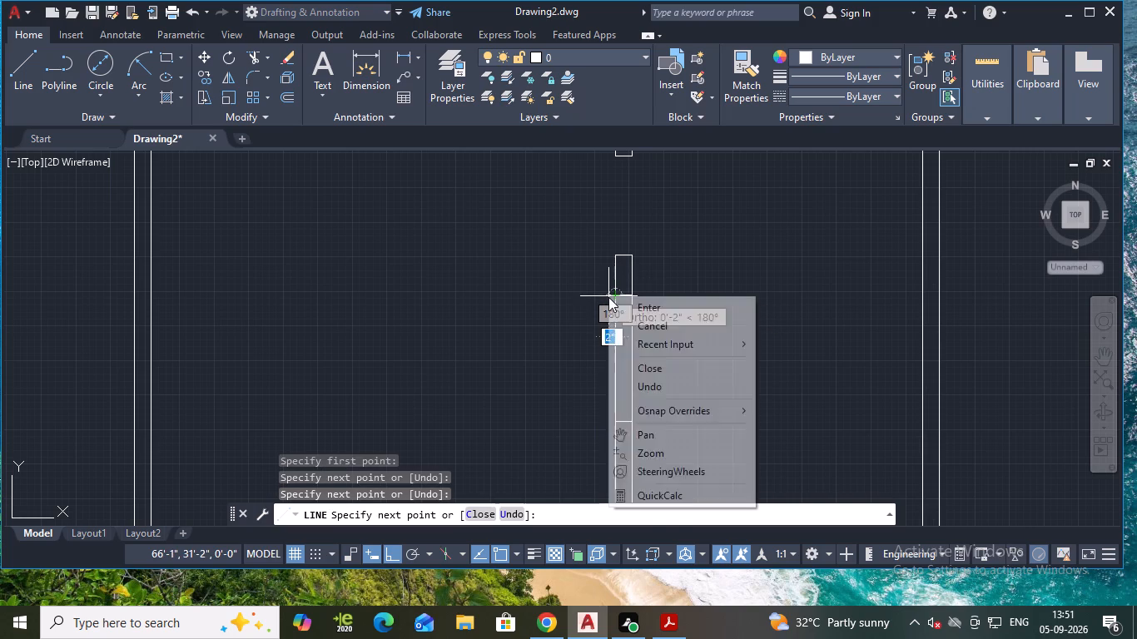
{"action": "left_click", "coordinate": [642, 301]}
Draw a vertical centre line about 3'-10" long between the two cross lines in the third-lowest room's partition.
{"action": "key", "text": "space"}
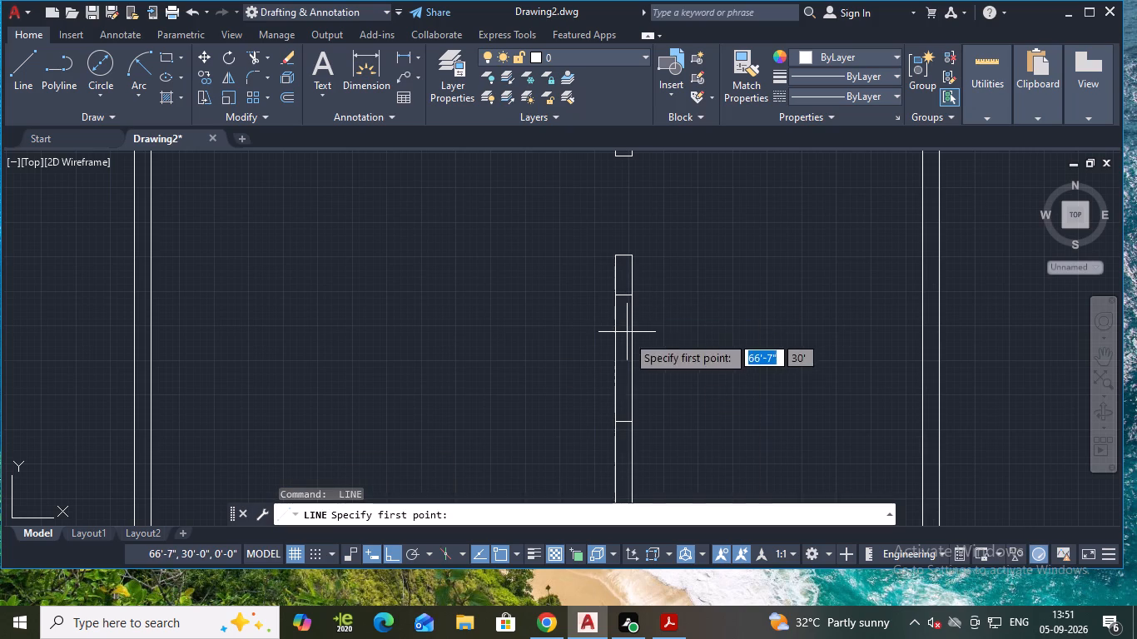
{"action": "left_click", "coordinate": [622, 420]}
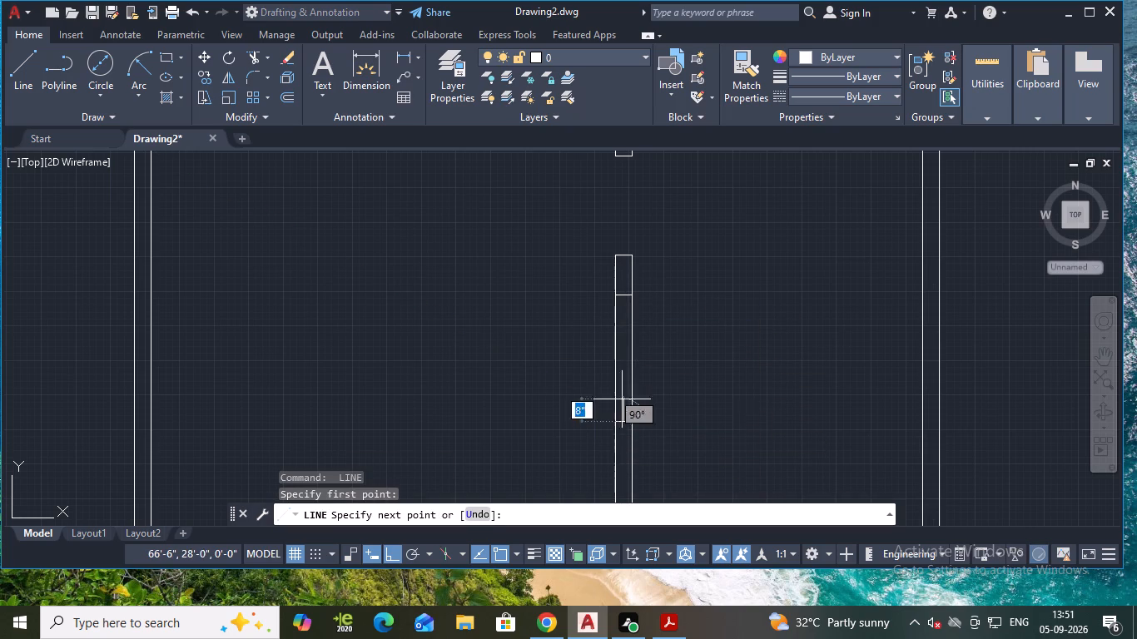
{"action": "left_click", "coordinate": [625, 295]}
{"action": "right_click", "coordinate": [625, 295]}
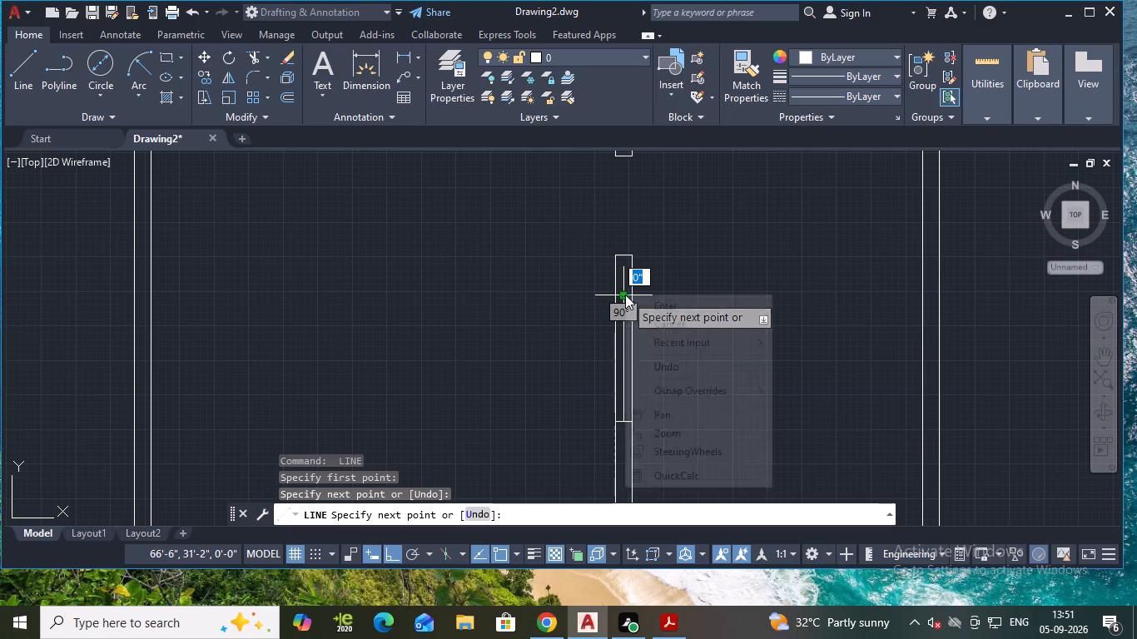
{"action": "left_click", "coordinate": [665, 306]}
Draw a door symbol at the third-lowest room's doorway: a midline across the opening, a 3' leaf into the room and a closing diagonal.
{"action": "scroll", "coordinate": [666, 305], "scroll_direction": "down", "scroll_amount": 1}
{"action": "middle_click_drag", "start_coordinate": [656, 278], "coordinate": [659, 348]}
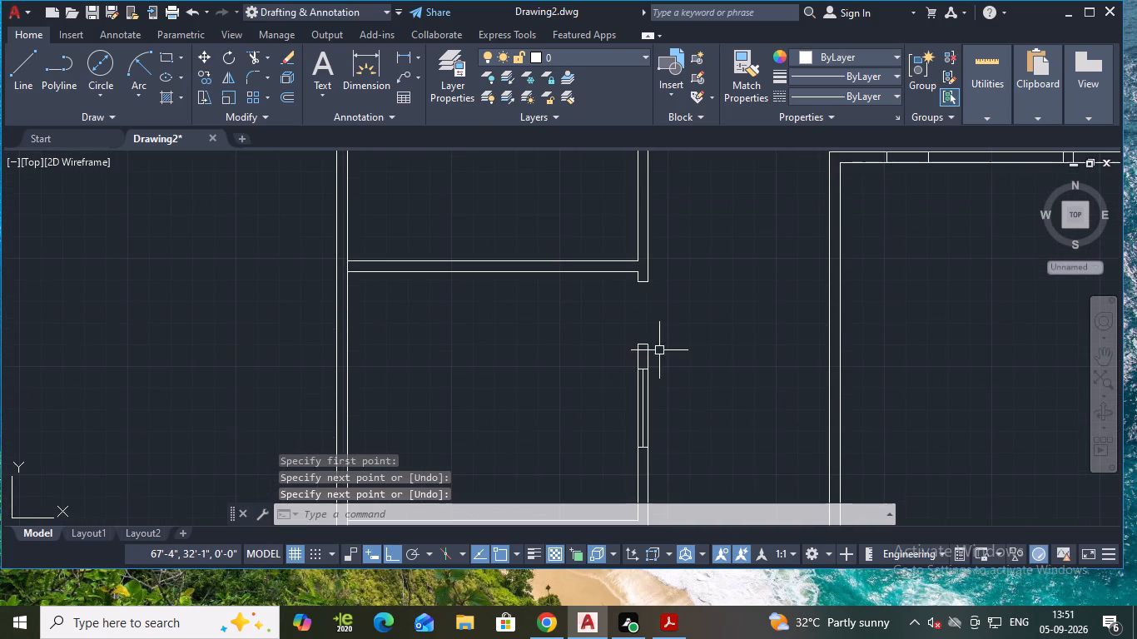
{"action": "key", "text": "space"}
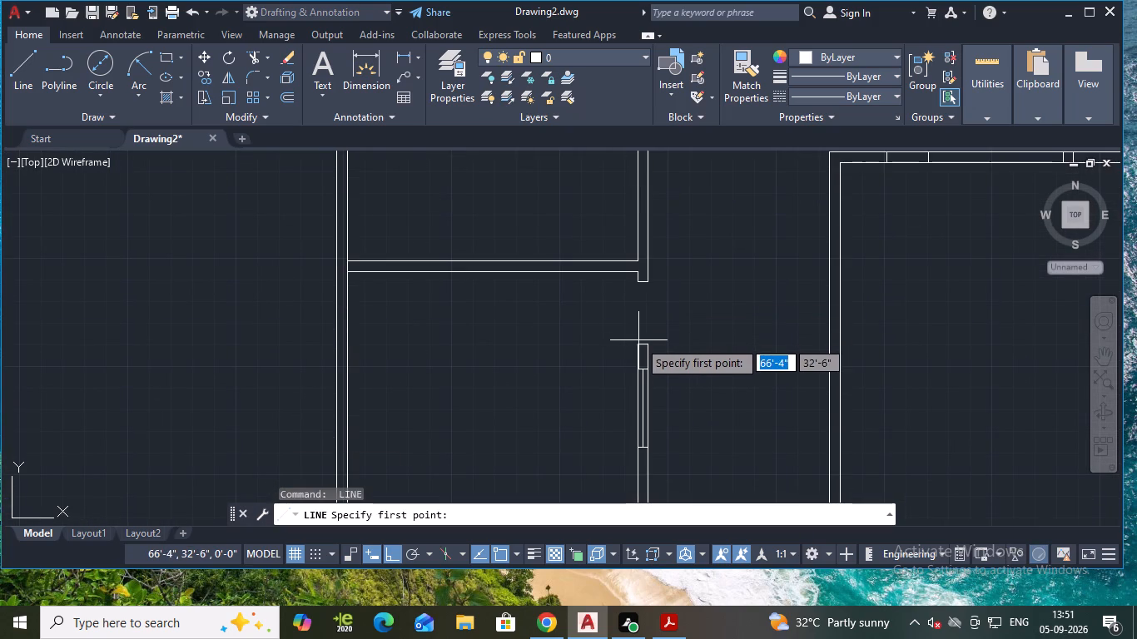
{"action": "left_click", "coordinate": [643, 342]}
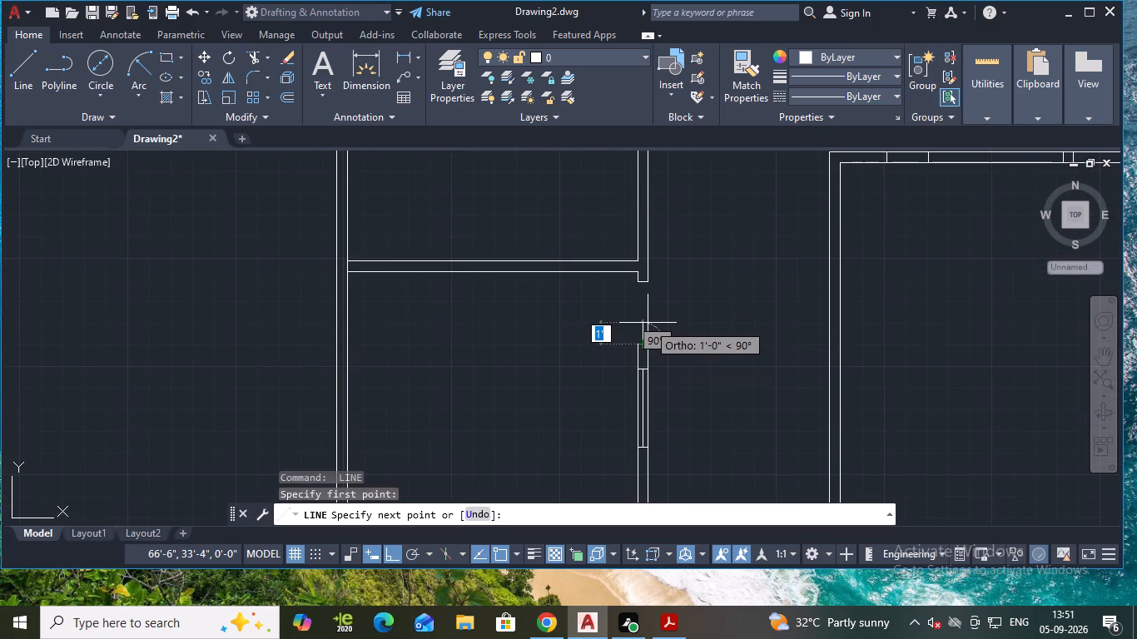
{"action": "left_click", "coordinate": [644, 280]}
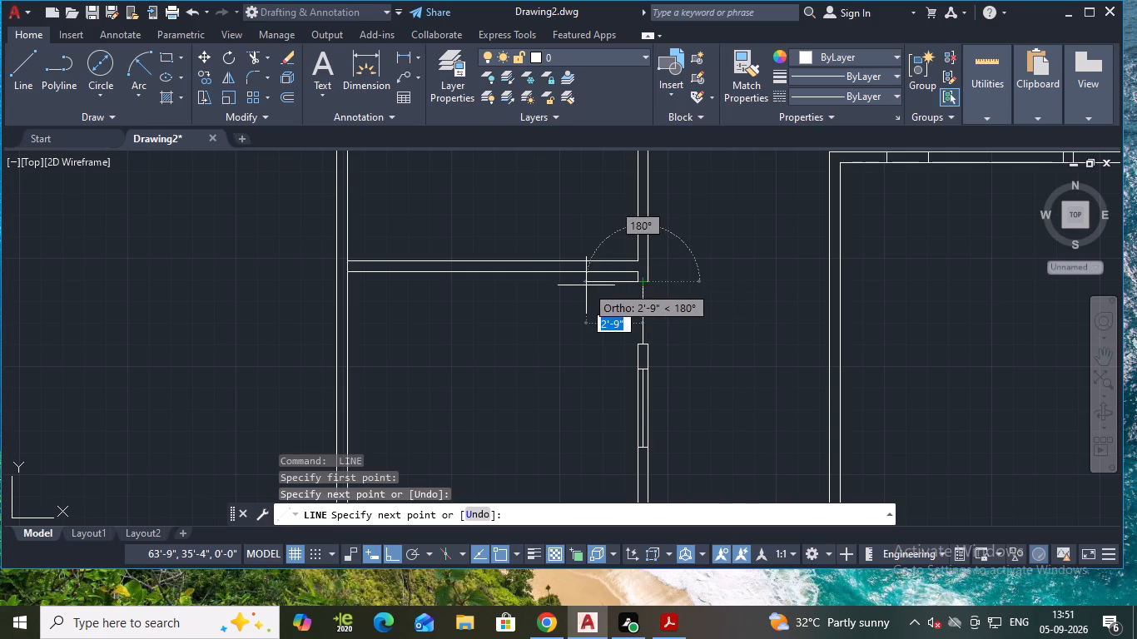
{"action": "type", "text": "3'"}
{"action": "key", "text": "Return"}
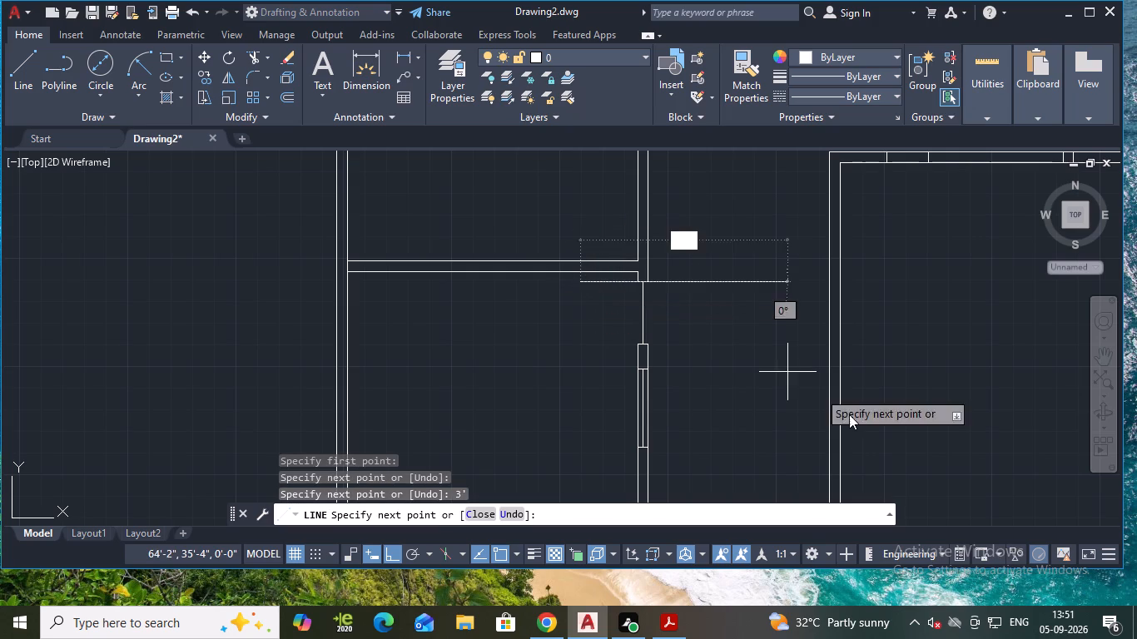
{"action": "left_click", "coordinate": [644, 344]}
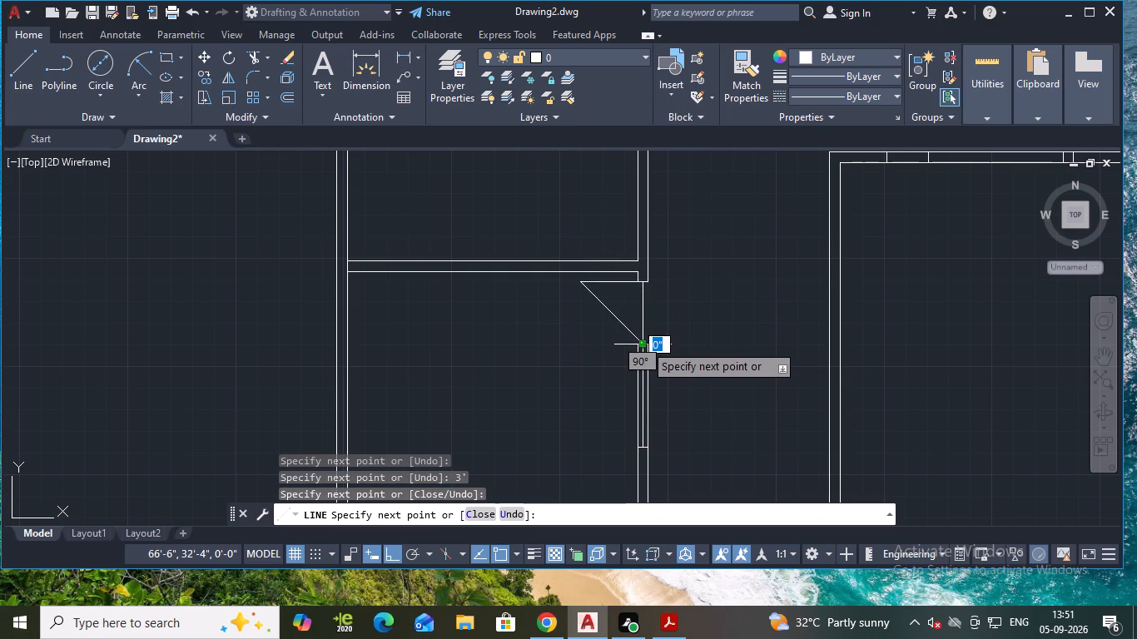
{"action": "right_click", "coordinate": [644, 344]}
{"action": "left_click", "coordinate": [663, 359]}
In the fourth-lowest room, draw a 2.5' line up the partition's room face from its corner with the lower cross wall.
{"action": "scroll", "coordinate": [624, 260], "scroll_direction": "down", "scroll_amount": 2}
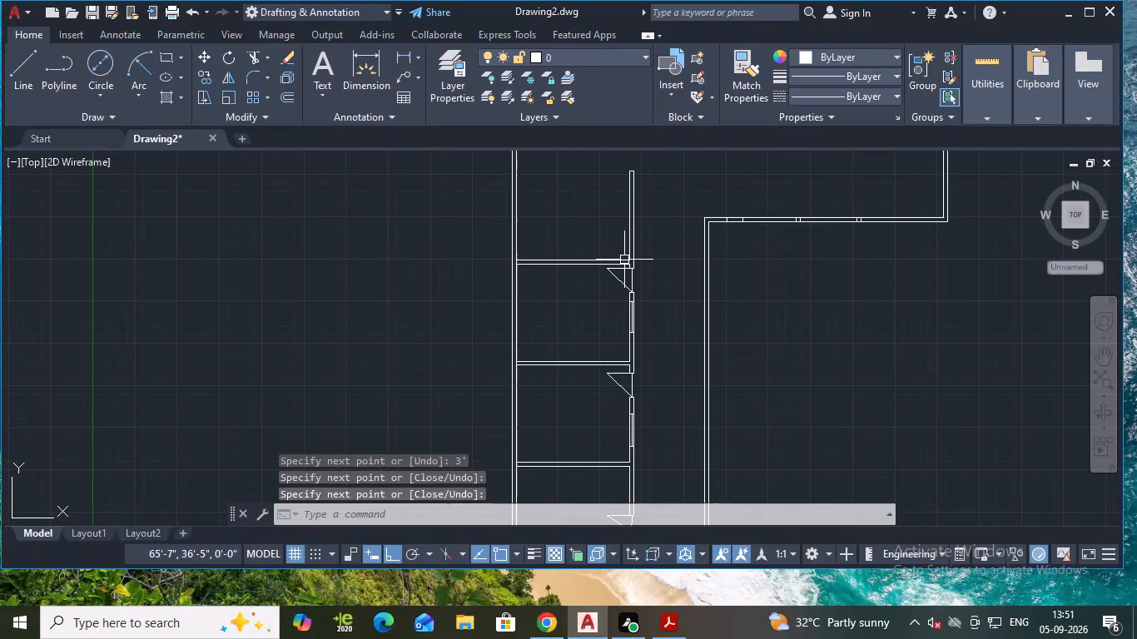
{"action": "middle_click_drag", "start_coordinate": [643, 248], "coordinate": [655, 300]}
{"action": "middle_click_drag", "start_coordinate": [662, 325], "coordinate": [664, 382]}
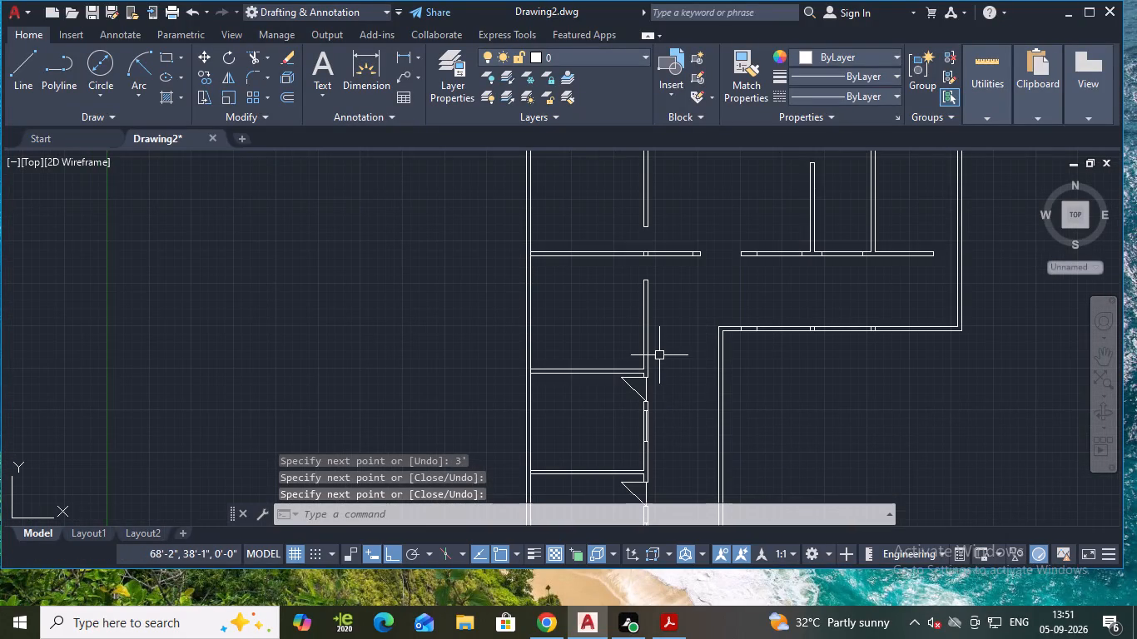
{"action": "middle_click_drag", "start_coordinate": [648, 339], "coordinate": [663, 385]}
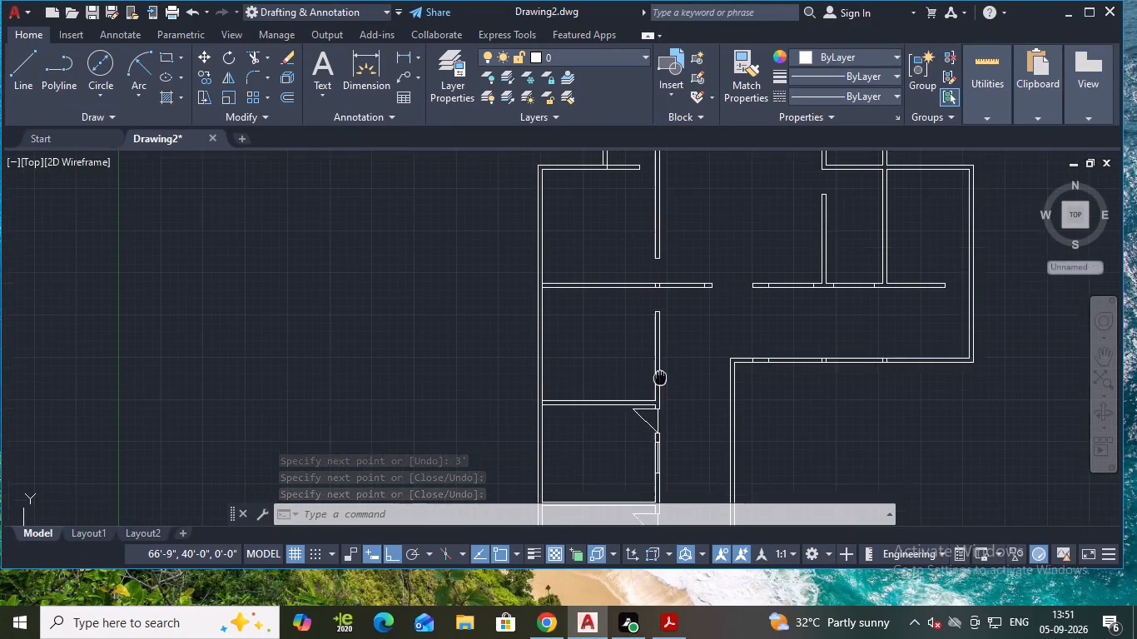
{"action": "middle_click_drag", "start_coordinate": [663, 385], "coordinate": [663, 388]}
{"action": "middle_click_drag", "start_coordinate": [678, 344], "coordinate": [682, 390]}
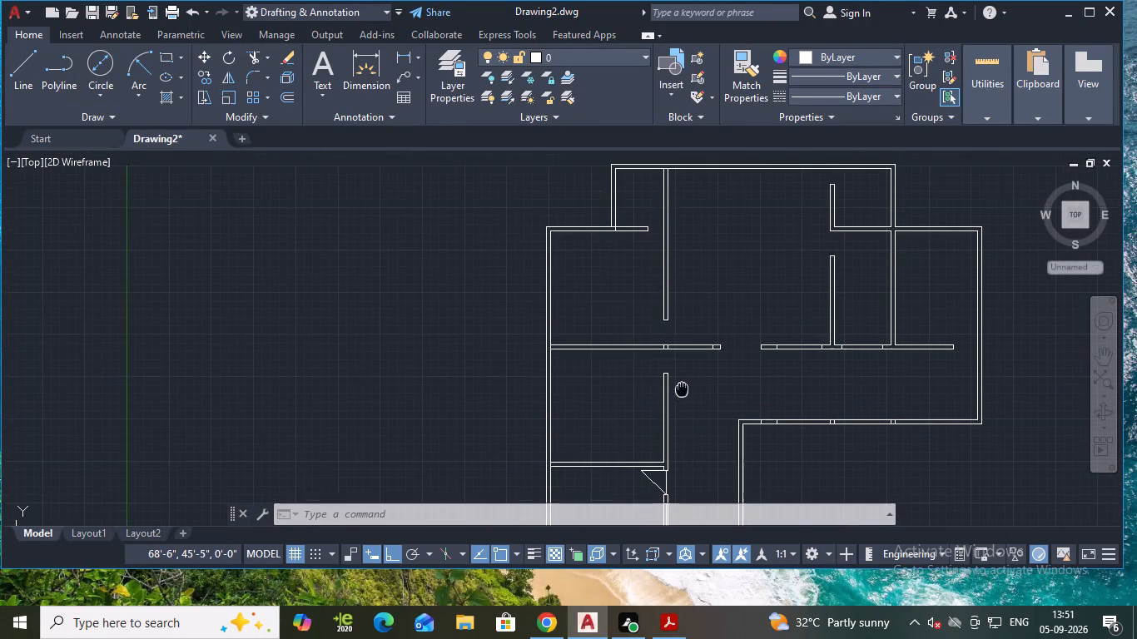
{"action": "middle_click_drag", "start_coordinate": [668, 433], "coordinate": [667, 361]}
{"action": "key", "text": "space"}
{"action": "scroll", "coordinate": [658, 407], "scroll_direction": "up", "scroll_amount": 1}
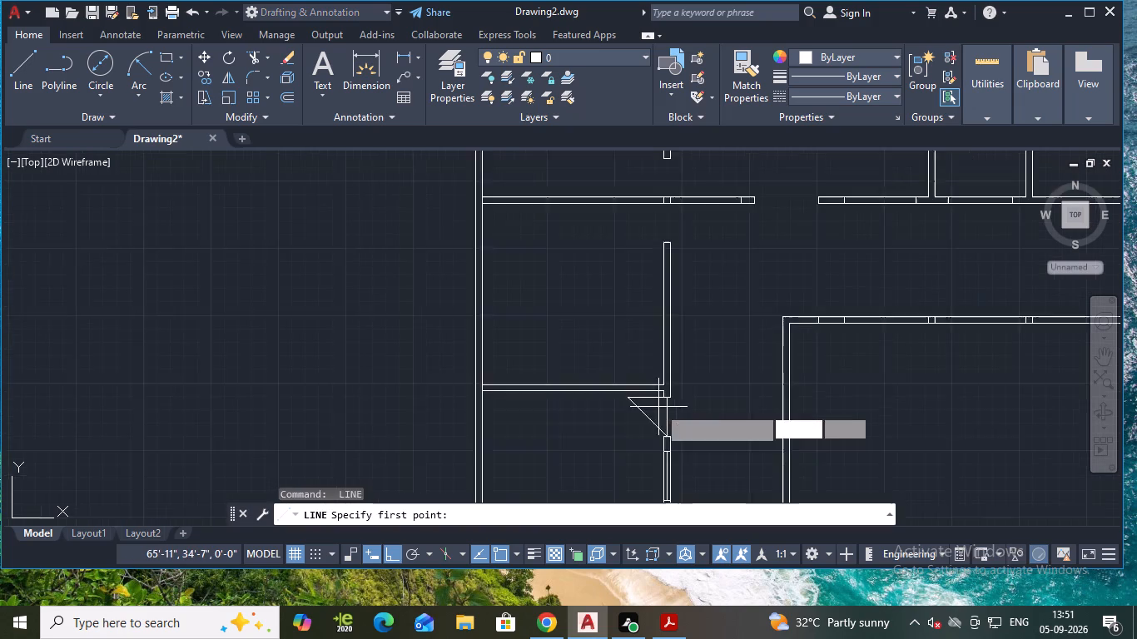
{"action": "scroll", "coordinate": [658, 407], "scroll_direction": "up", "scroll_amount": 1}
{"action": "middle_click_drag", "start_coordinate": [674, 376], "coordinate": [674, 397]}
{"action": "scroll", "coordinate": [668, 381], "scroll_direction": "up", "scroll_amount": 1}
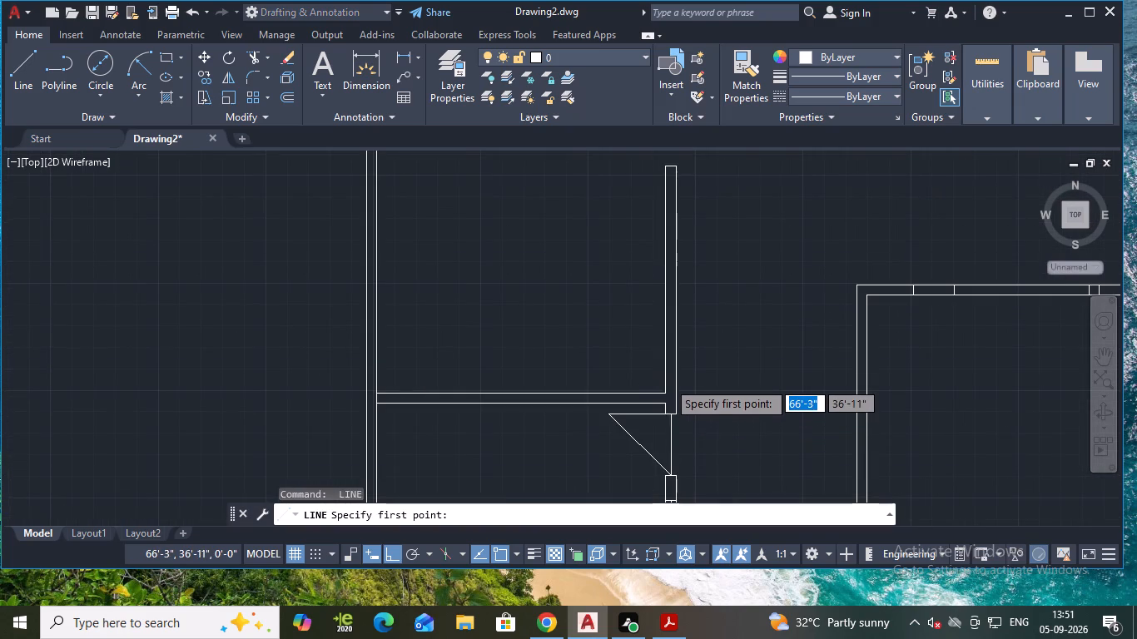
{"action": "left_click", "coordinate": [663, 399]}
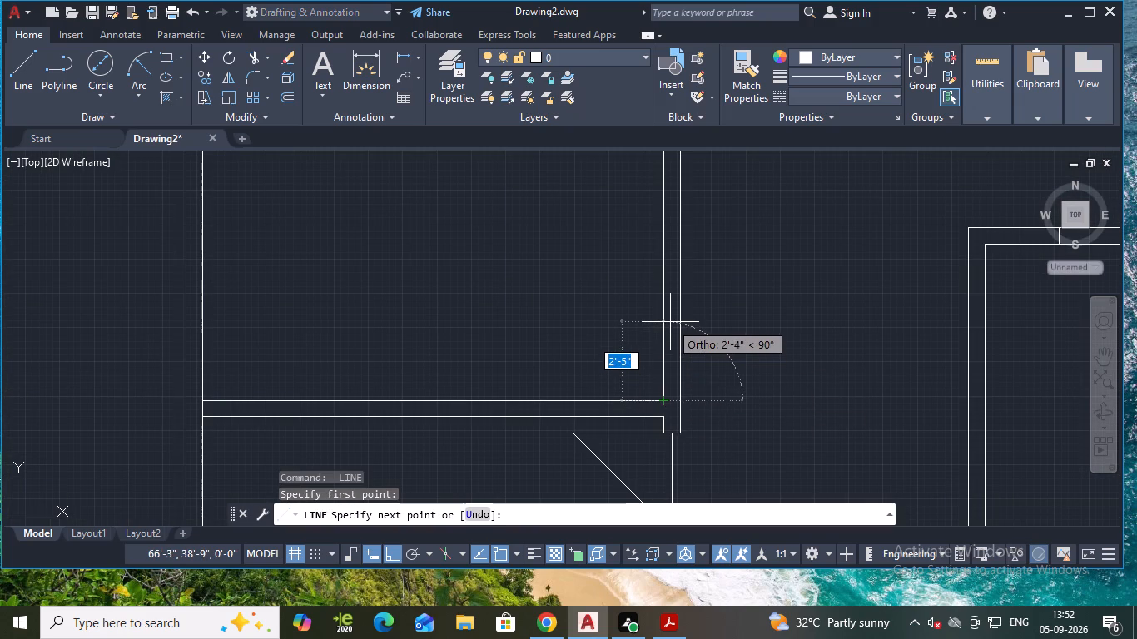
{"action": "key", "text": "2"}
{"action": "type", "text": ".5'"}
{"action": "key", "text": "Return"}
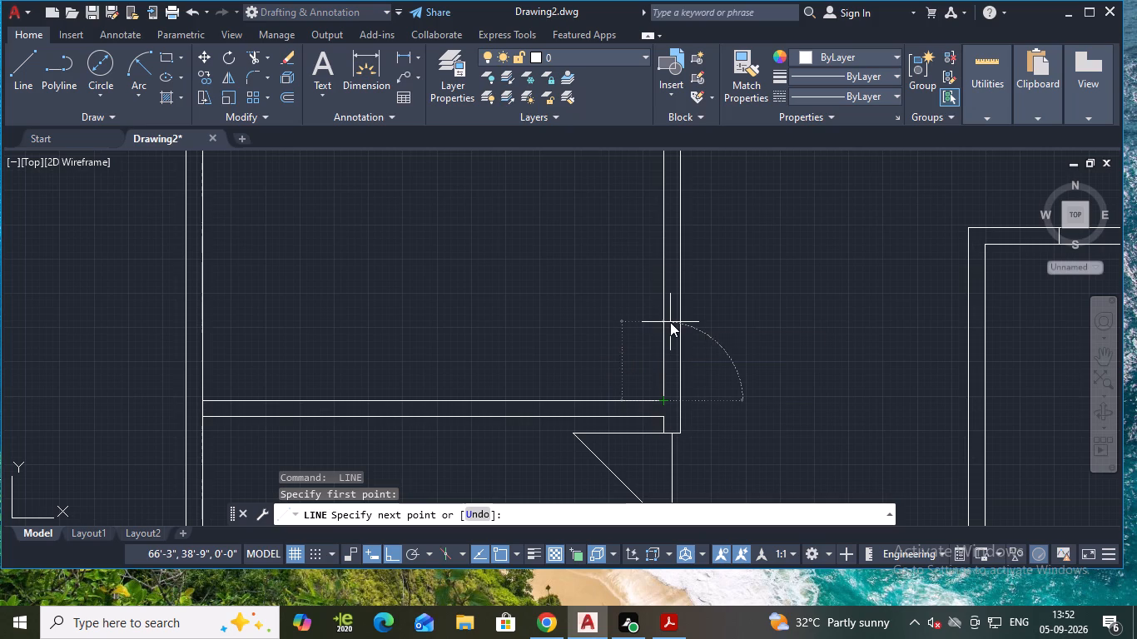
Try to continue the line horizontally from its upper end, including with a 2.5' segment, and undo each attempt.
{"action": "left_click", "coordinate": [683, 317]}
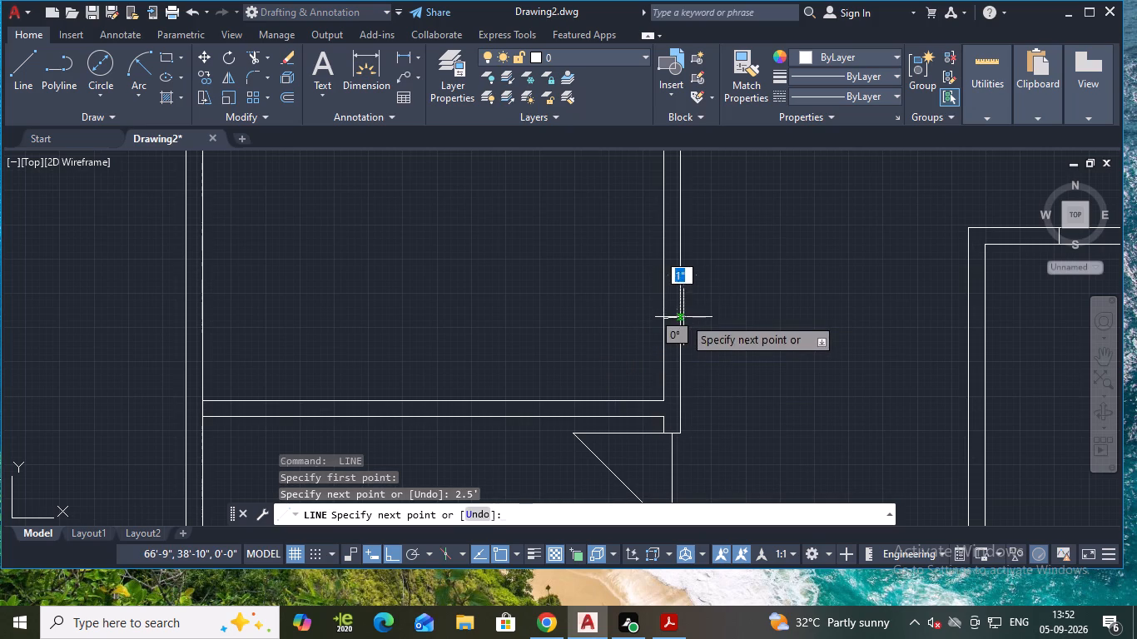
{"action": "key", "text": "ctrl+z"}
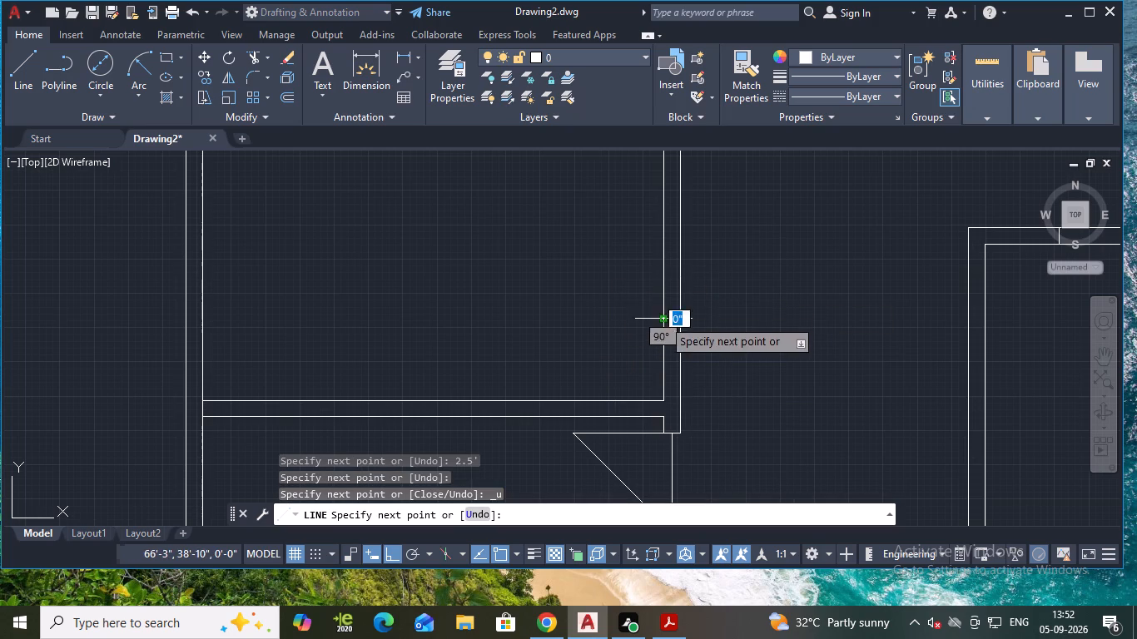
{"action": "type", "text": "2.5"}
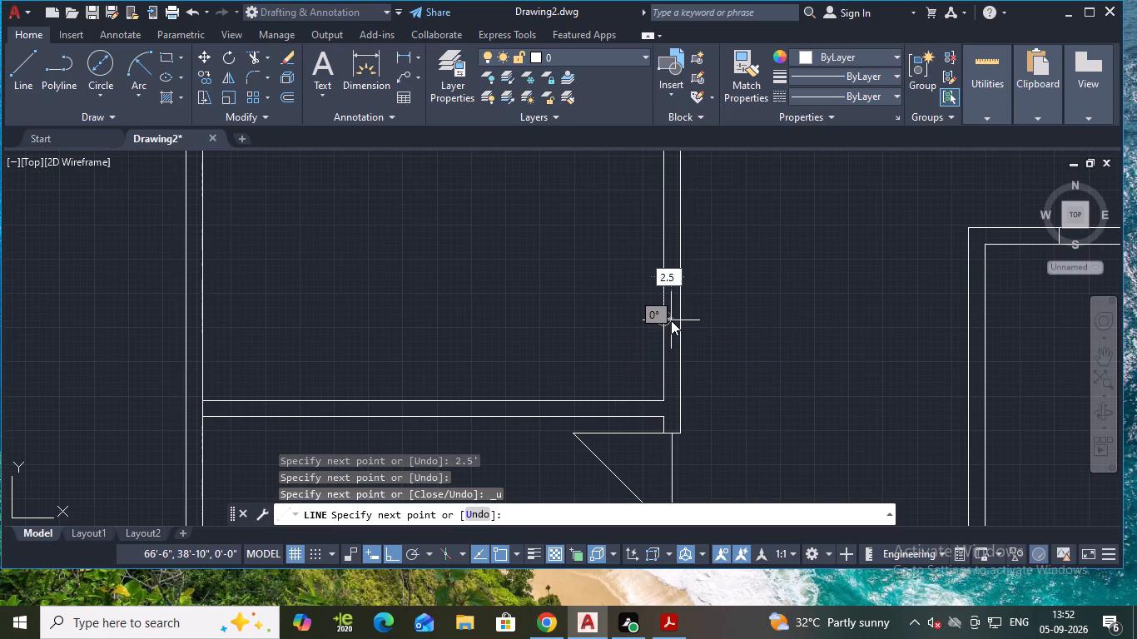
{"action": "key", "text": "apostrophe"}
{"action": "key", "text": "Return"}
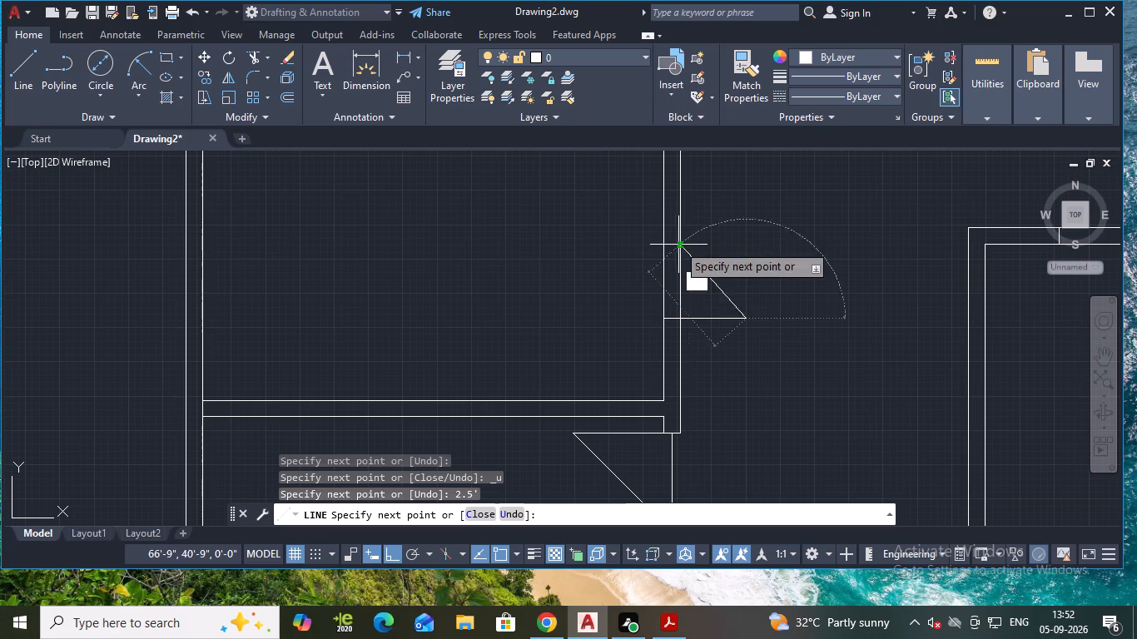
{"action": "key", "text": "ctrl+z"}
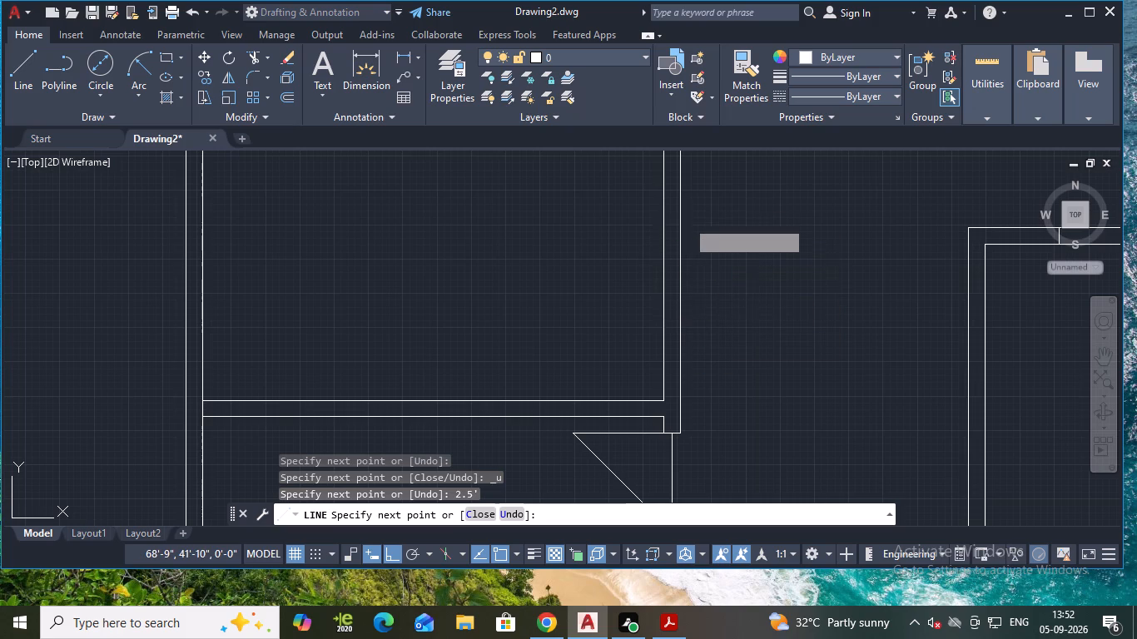
Continue the line 6" across the partition, 4' up its corridor face and back across its thickness to form two cross lines.
{"action": "left_click", "coordinate": [681, 316]}
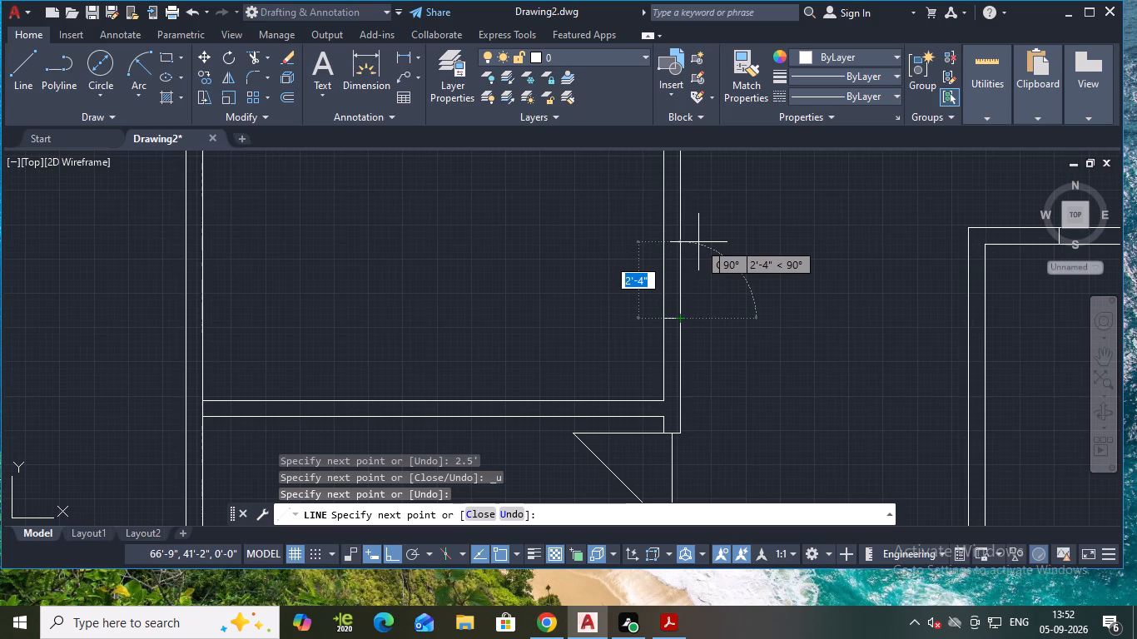
{"action": "middle_click_drag", "start_coordinate": [678, 236], "coordinate": [692, 317]}
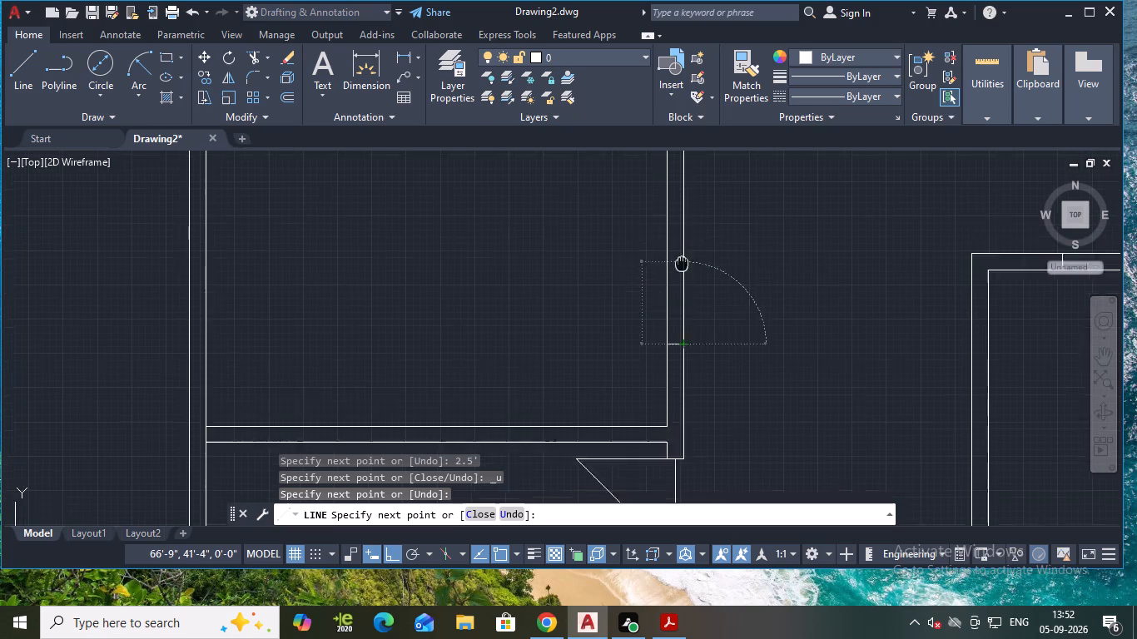
{"action": "middle_click_drag", "start_coordinate": [692, 317], "coordinate": [692, 319]}
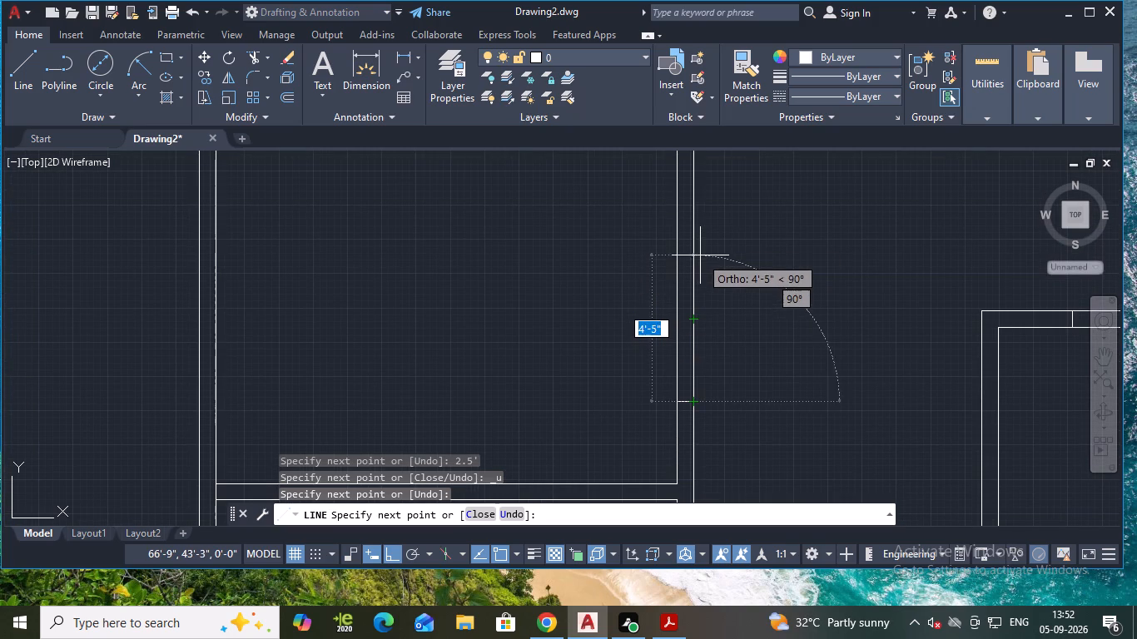
{"action": "type", "text": "4'"}
{"action": "key", "text": "Return"}
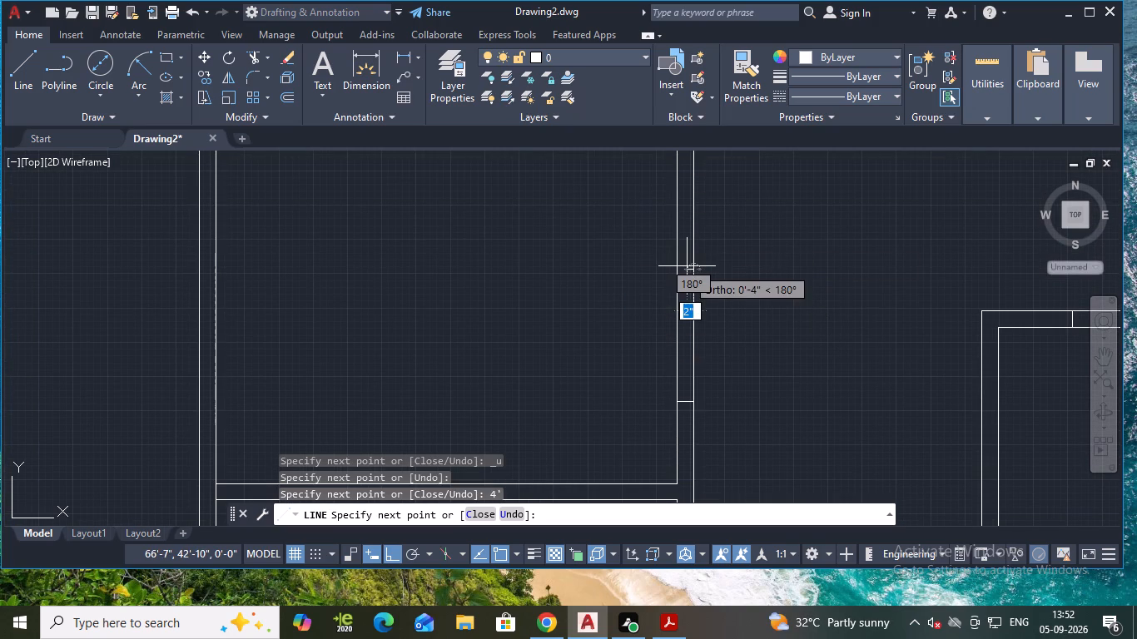
{"action": "left_click", "coordinate": [676, 272]}
{"action": "right_click", "coordinate": [674, 275]}
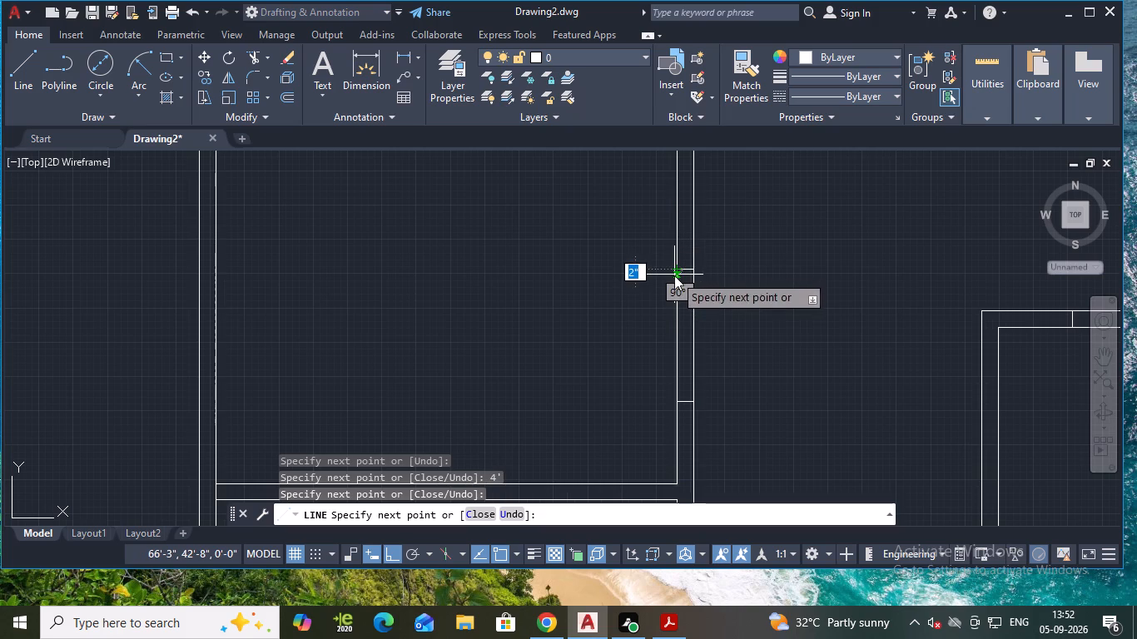
{"action": "left_click", "coordinate": [706, 287]}
Draw a vertical centre line about 4' long between the two cross lines in the fourth-lowest room's partition.
{"action": "key", "text": "space"}
{"action": "scroll", "coordinate": [703, 373], "scroll_direction": "down", "scroll_amount": 1}
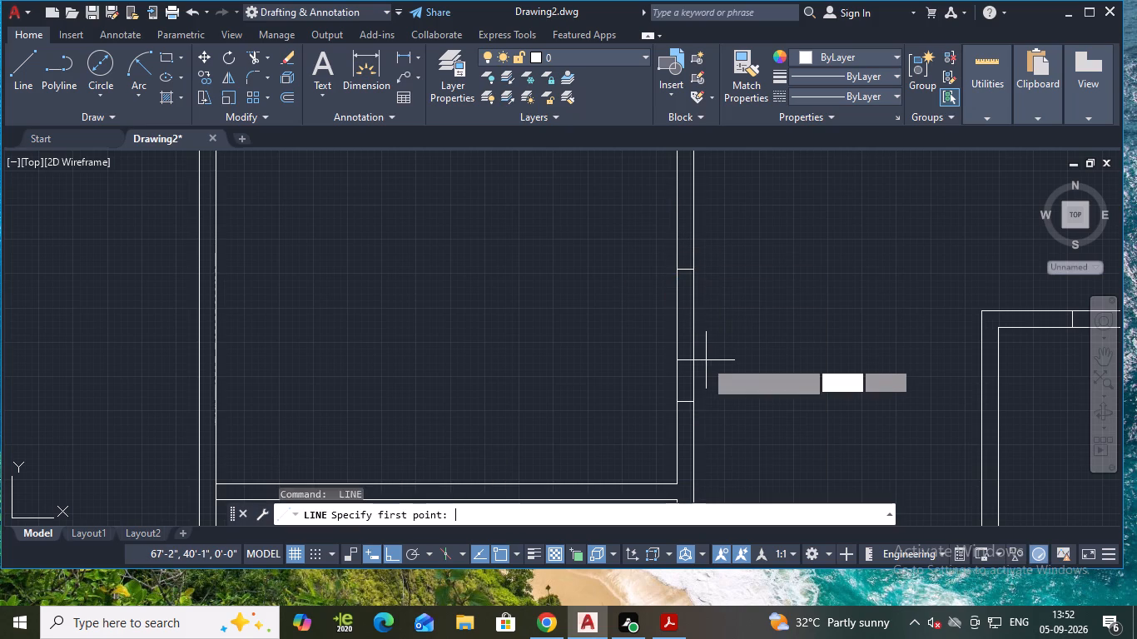
{"action": "scroll", "coordinate": [703, 365], "scroll_direction": "down", "scroll_amount": 1}
{"action": "middle_click_drag", "start_coordinate": [709, 379], "coordinate": [698, 330]}
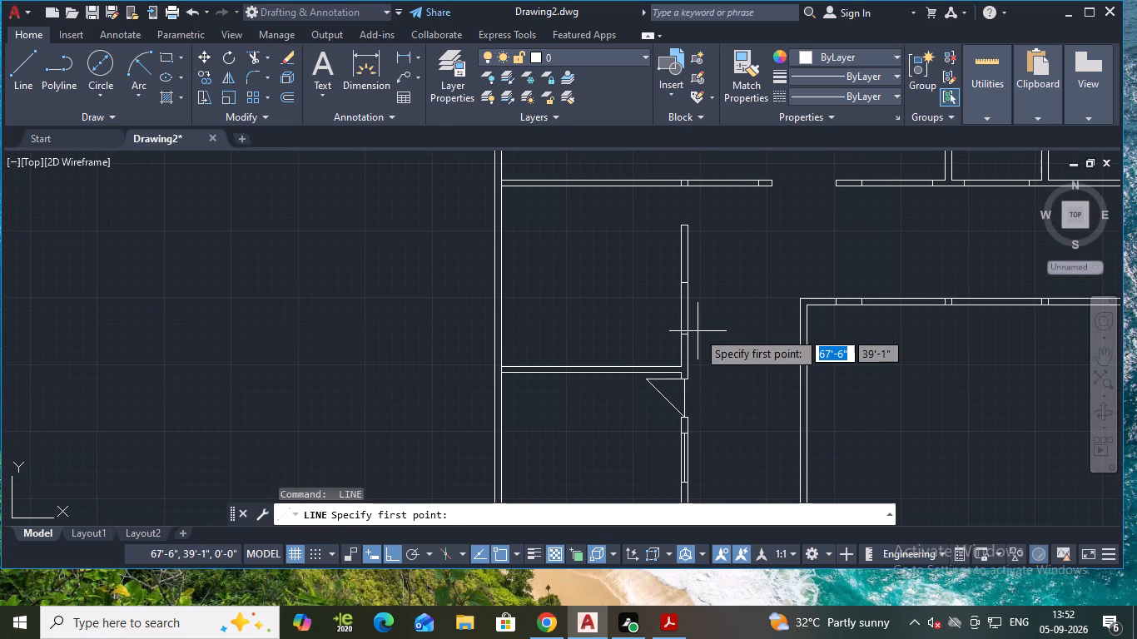
{"action": "scroll", "coordinate": [698, 331], "scroll_direction": "up", "scroll_amount": 1}
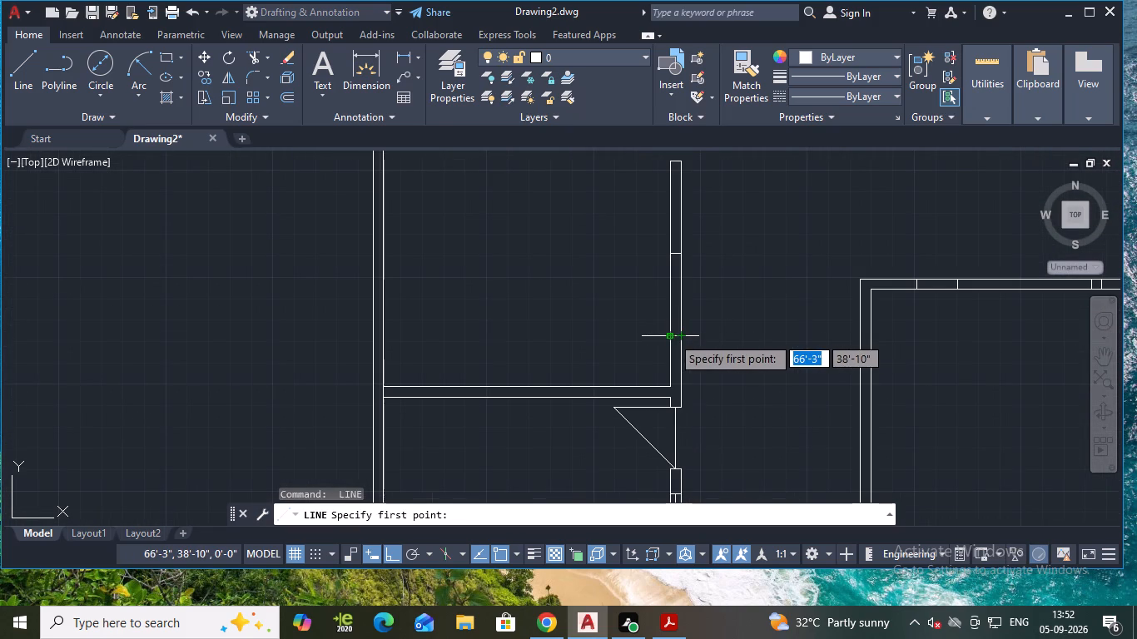
{"action": "left_click", "coordinate": [677, 336]}
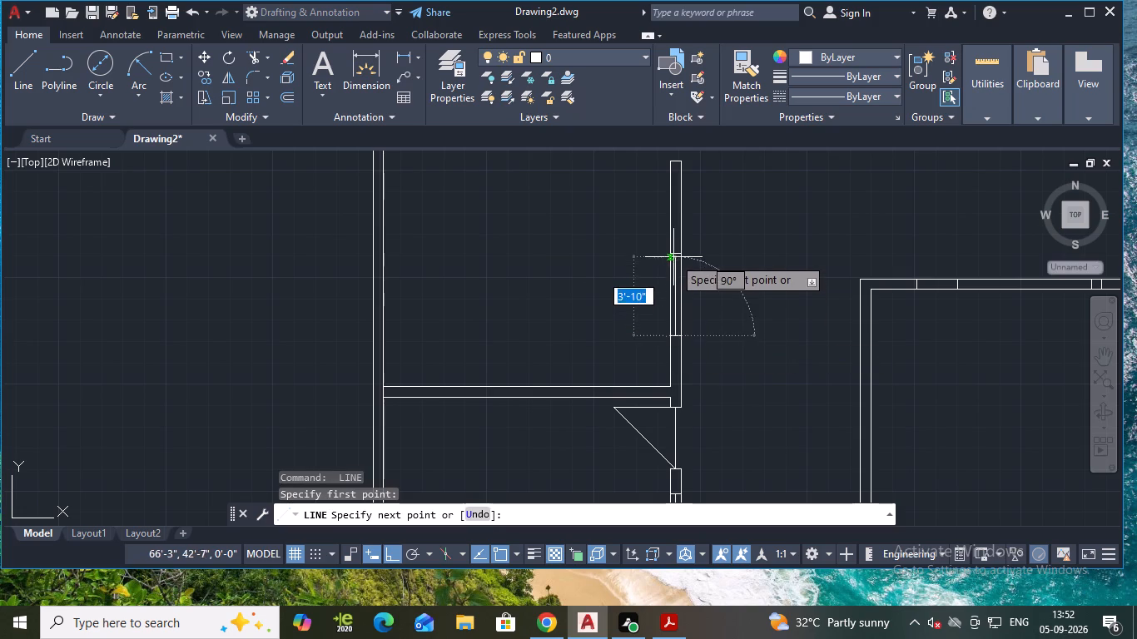
{"action": "left_click", "coordinate": [677, 255]}
{"action": "right_click", "coordinate": [677, 255]}
{"action": "left_click", "coordinate": [703, 262]}
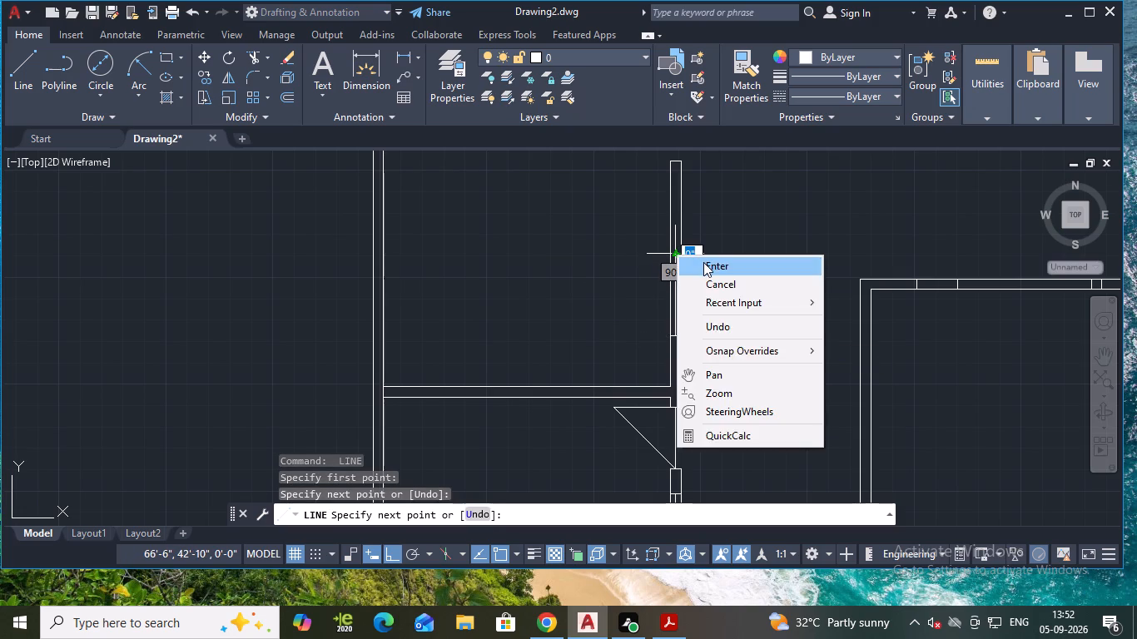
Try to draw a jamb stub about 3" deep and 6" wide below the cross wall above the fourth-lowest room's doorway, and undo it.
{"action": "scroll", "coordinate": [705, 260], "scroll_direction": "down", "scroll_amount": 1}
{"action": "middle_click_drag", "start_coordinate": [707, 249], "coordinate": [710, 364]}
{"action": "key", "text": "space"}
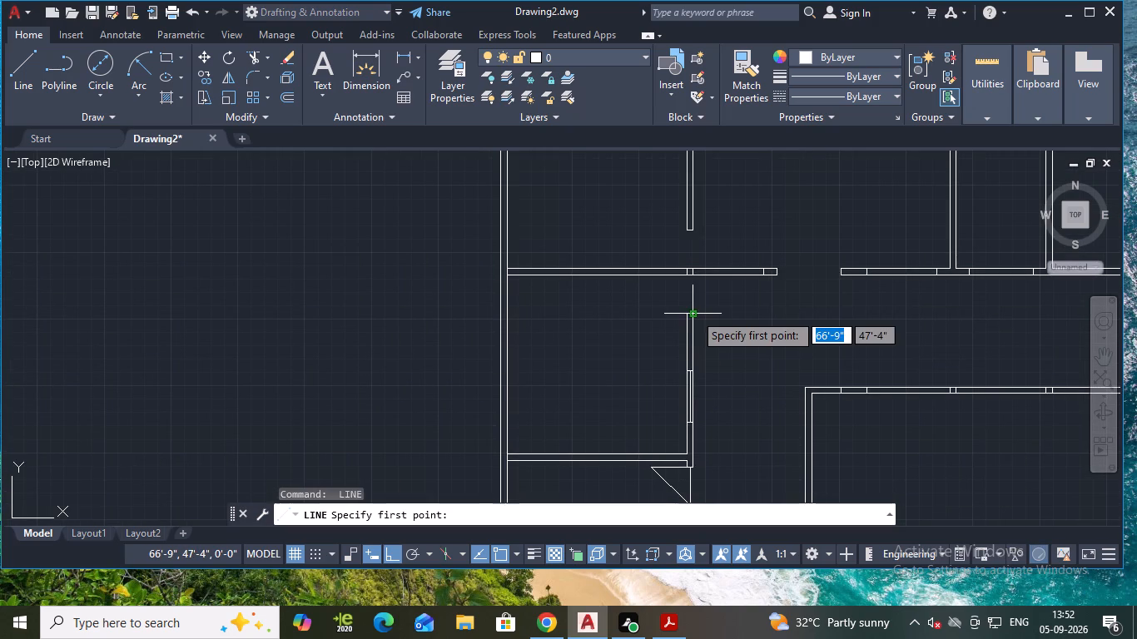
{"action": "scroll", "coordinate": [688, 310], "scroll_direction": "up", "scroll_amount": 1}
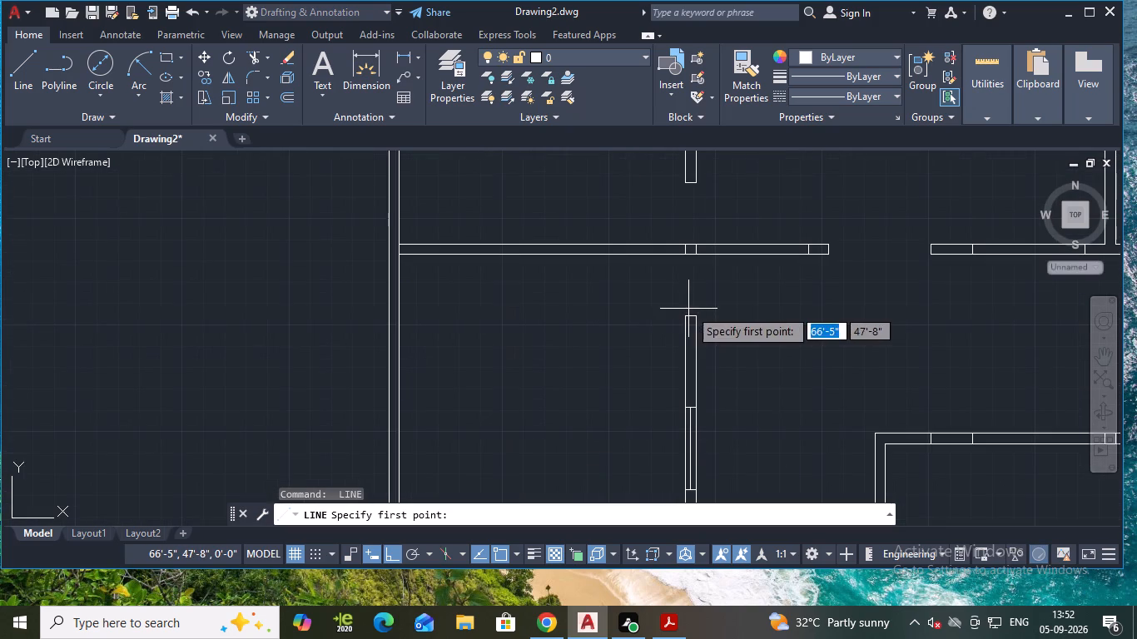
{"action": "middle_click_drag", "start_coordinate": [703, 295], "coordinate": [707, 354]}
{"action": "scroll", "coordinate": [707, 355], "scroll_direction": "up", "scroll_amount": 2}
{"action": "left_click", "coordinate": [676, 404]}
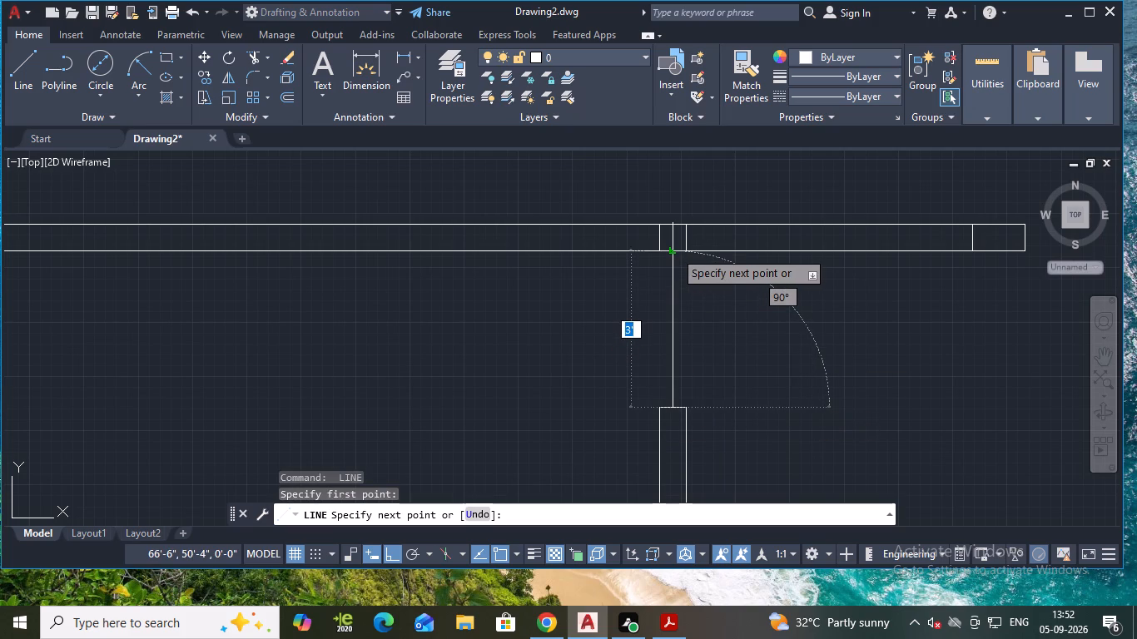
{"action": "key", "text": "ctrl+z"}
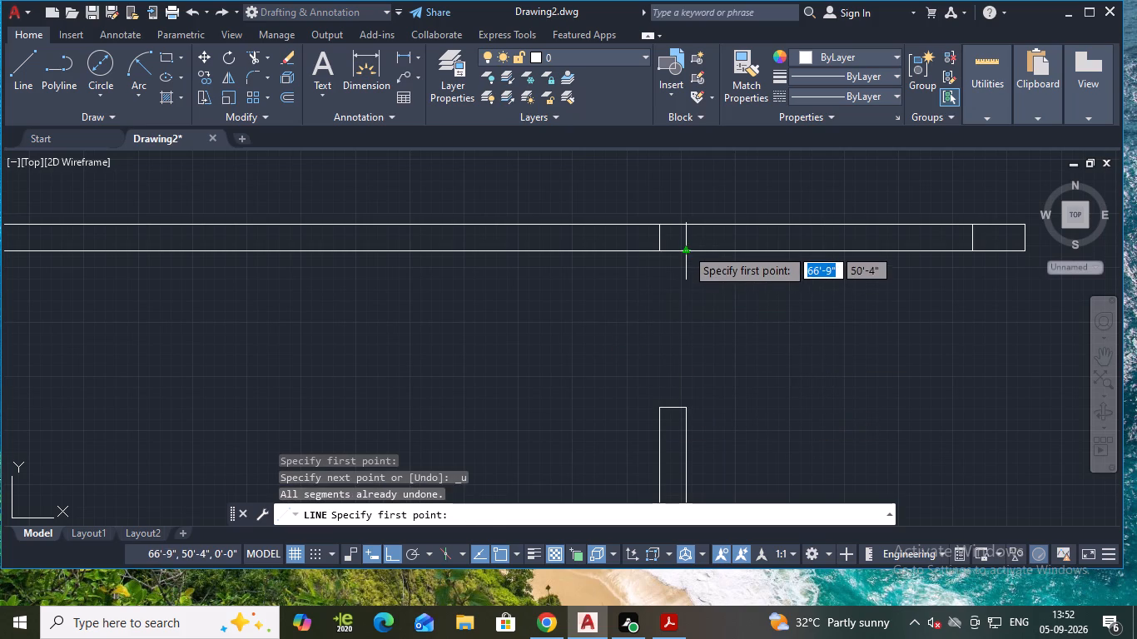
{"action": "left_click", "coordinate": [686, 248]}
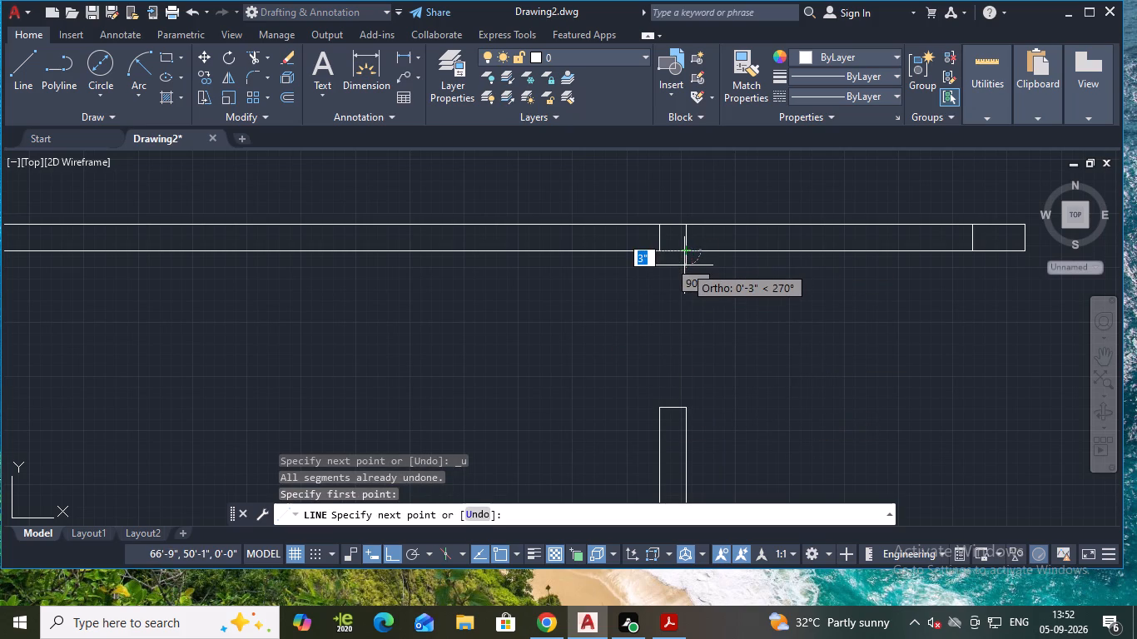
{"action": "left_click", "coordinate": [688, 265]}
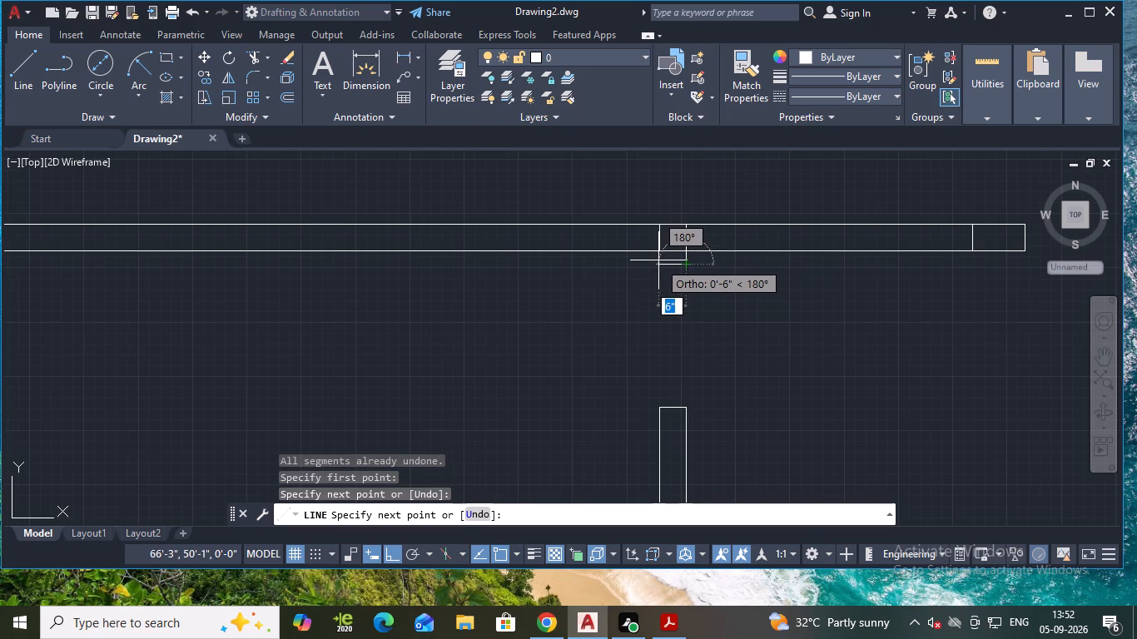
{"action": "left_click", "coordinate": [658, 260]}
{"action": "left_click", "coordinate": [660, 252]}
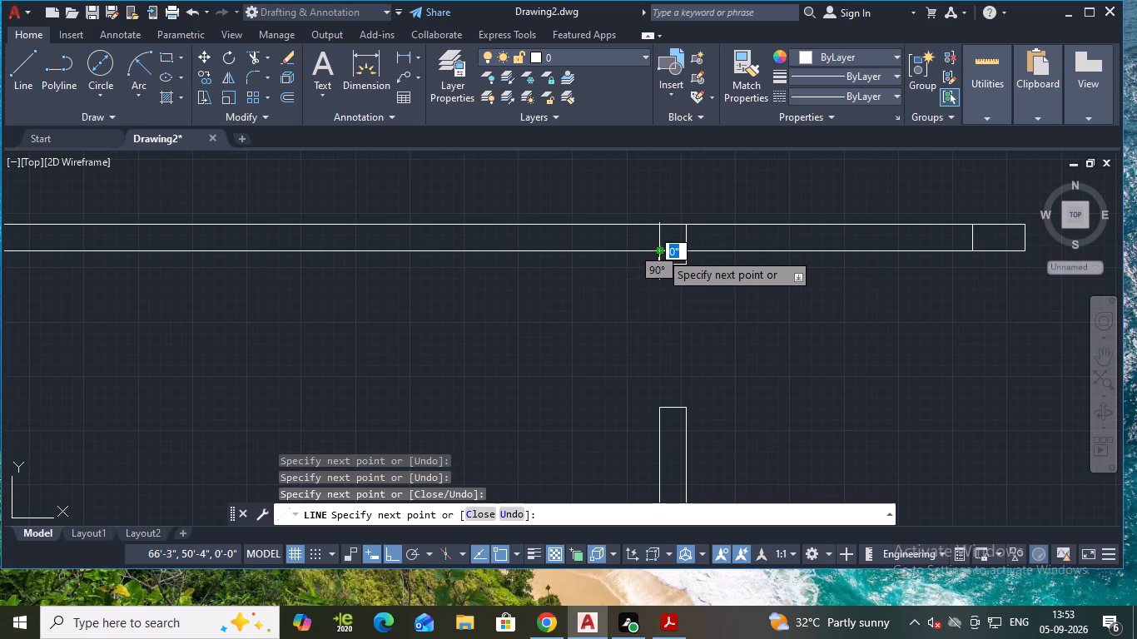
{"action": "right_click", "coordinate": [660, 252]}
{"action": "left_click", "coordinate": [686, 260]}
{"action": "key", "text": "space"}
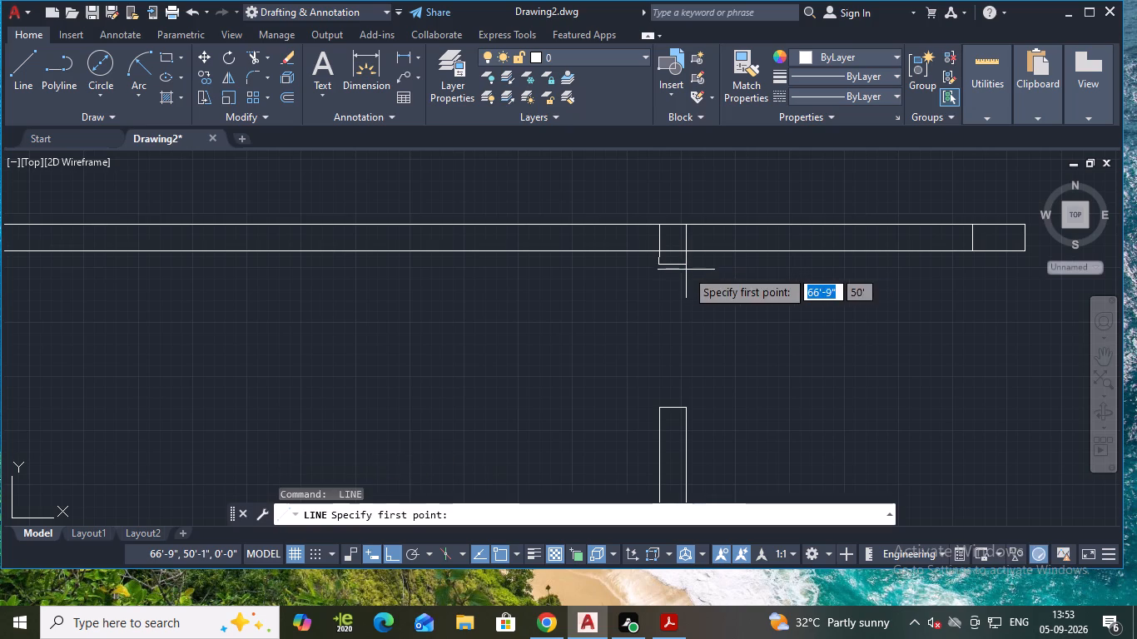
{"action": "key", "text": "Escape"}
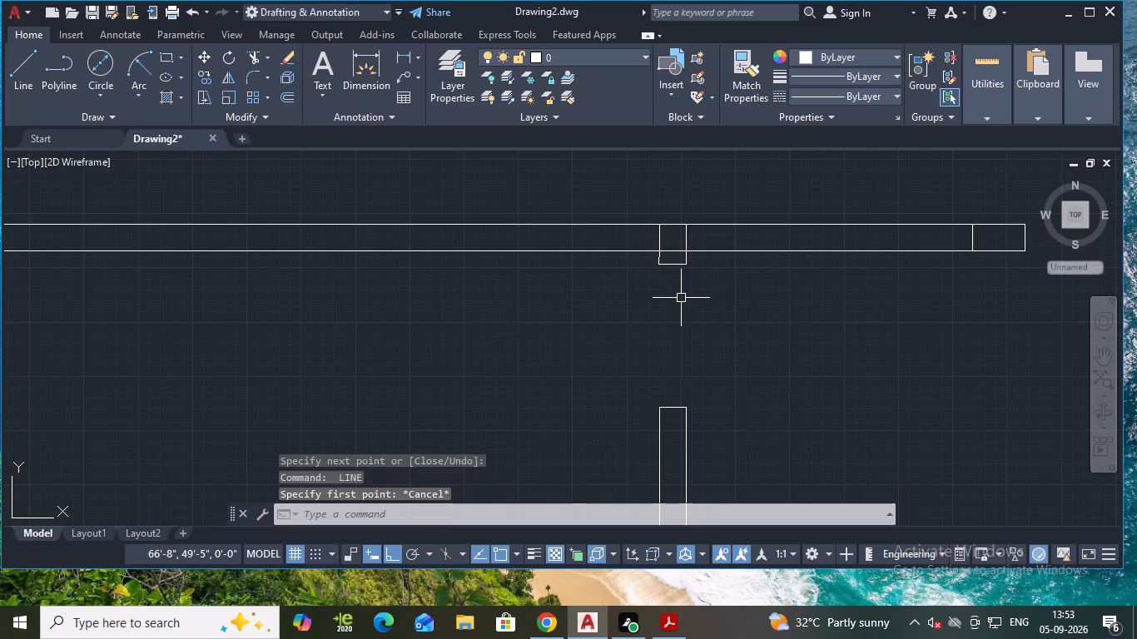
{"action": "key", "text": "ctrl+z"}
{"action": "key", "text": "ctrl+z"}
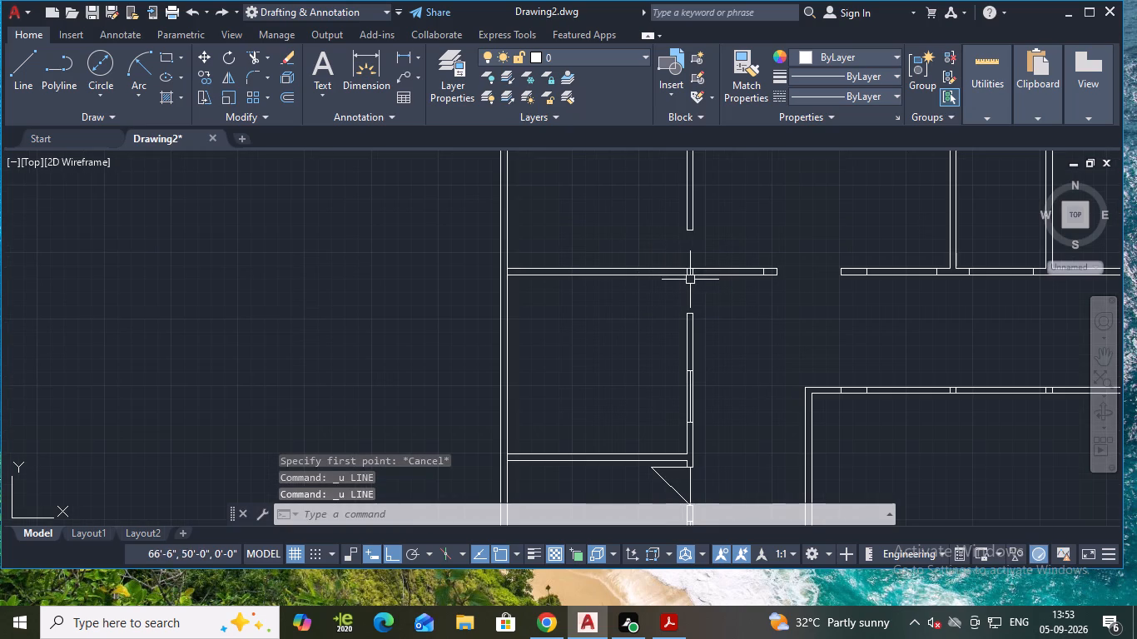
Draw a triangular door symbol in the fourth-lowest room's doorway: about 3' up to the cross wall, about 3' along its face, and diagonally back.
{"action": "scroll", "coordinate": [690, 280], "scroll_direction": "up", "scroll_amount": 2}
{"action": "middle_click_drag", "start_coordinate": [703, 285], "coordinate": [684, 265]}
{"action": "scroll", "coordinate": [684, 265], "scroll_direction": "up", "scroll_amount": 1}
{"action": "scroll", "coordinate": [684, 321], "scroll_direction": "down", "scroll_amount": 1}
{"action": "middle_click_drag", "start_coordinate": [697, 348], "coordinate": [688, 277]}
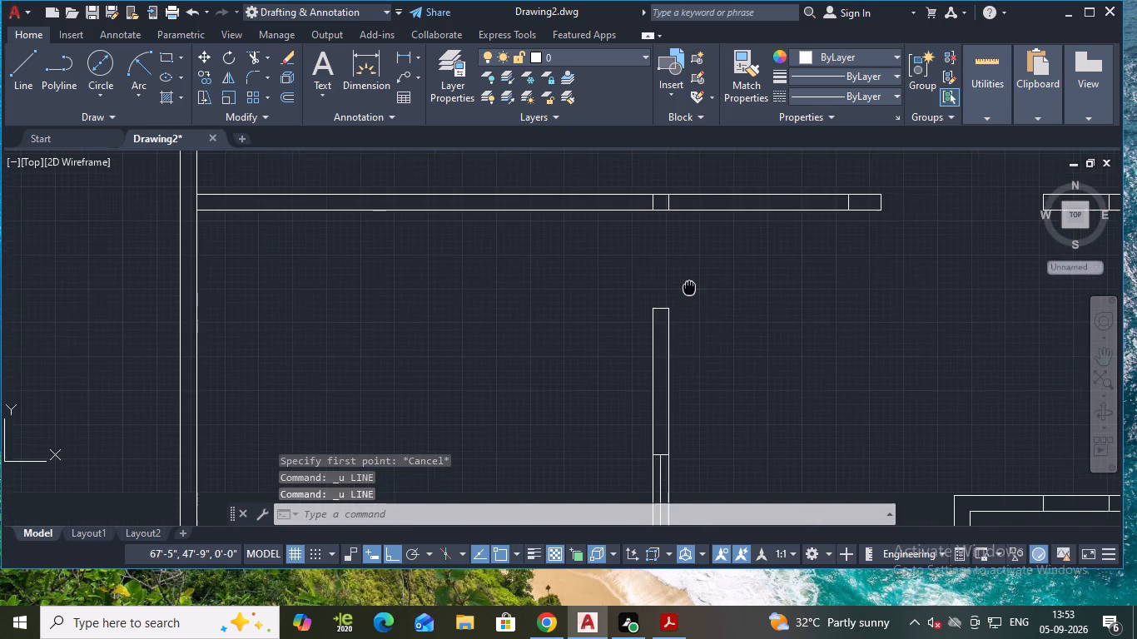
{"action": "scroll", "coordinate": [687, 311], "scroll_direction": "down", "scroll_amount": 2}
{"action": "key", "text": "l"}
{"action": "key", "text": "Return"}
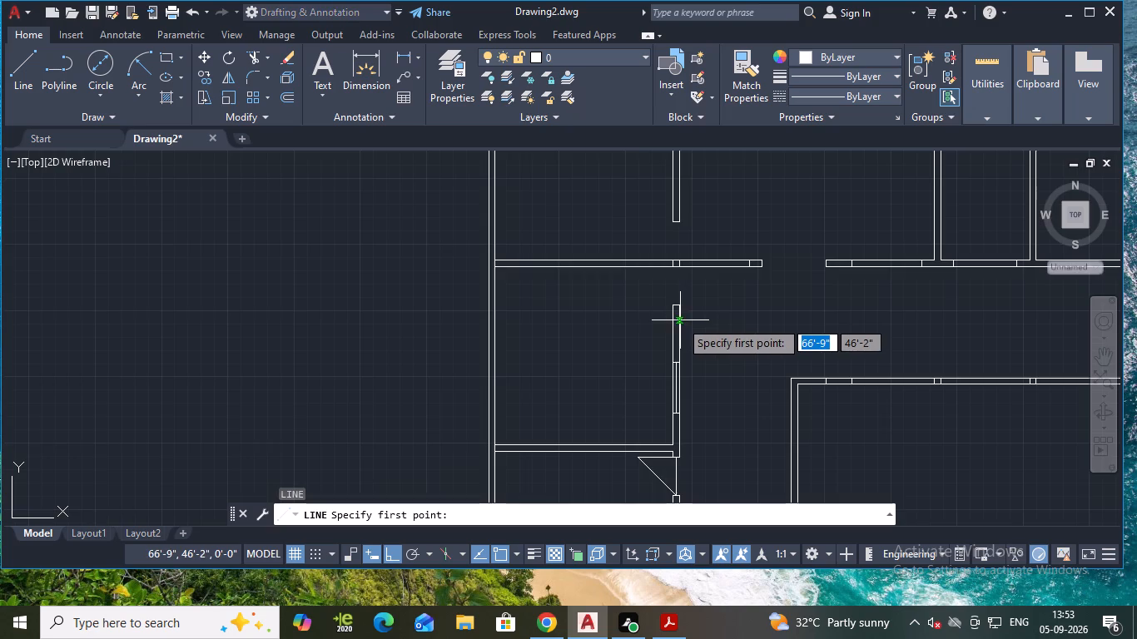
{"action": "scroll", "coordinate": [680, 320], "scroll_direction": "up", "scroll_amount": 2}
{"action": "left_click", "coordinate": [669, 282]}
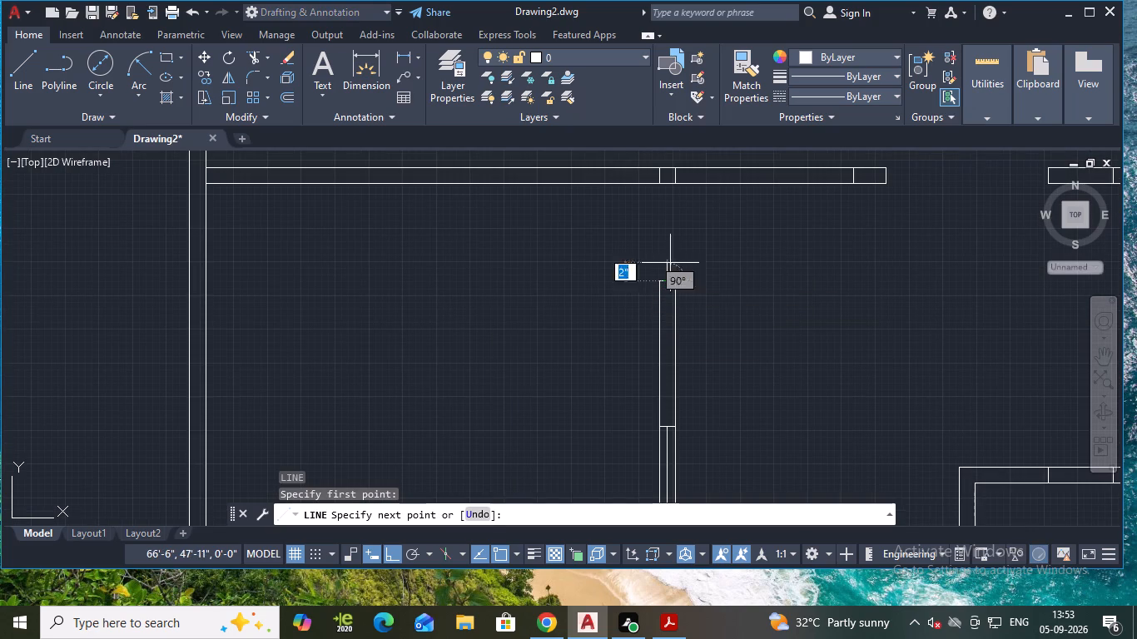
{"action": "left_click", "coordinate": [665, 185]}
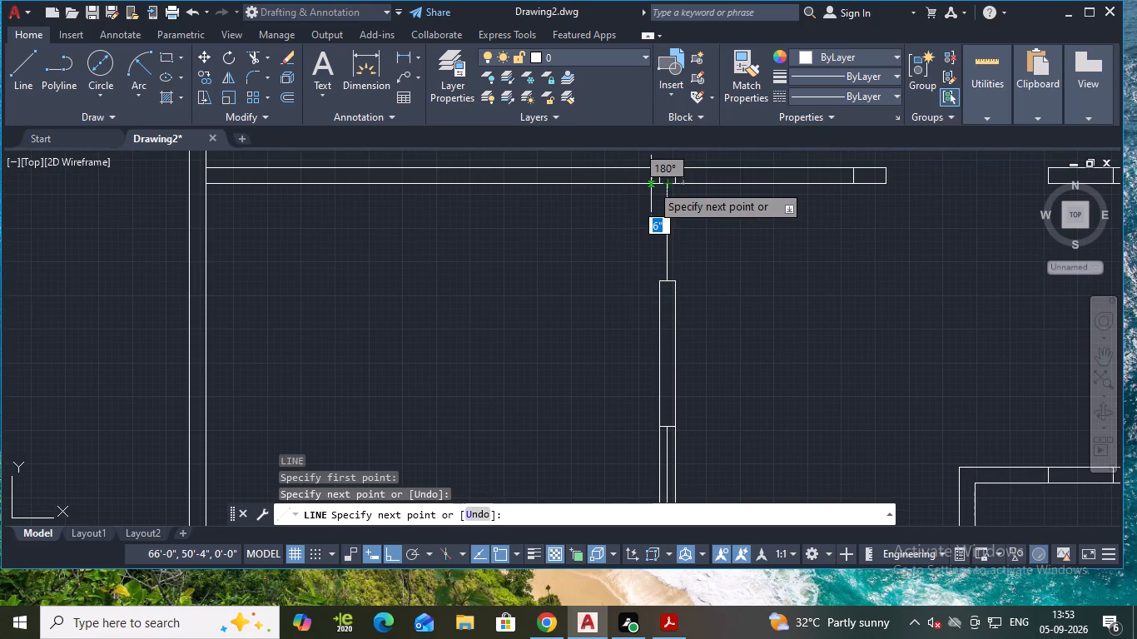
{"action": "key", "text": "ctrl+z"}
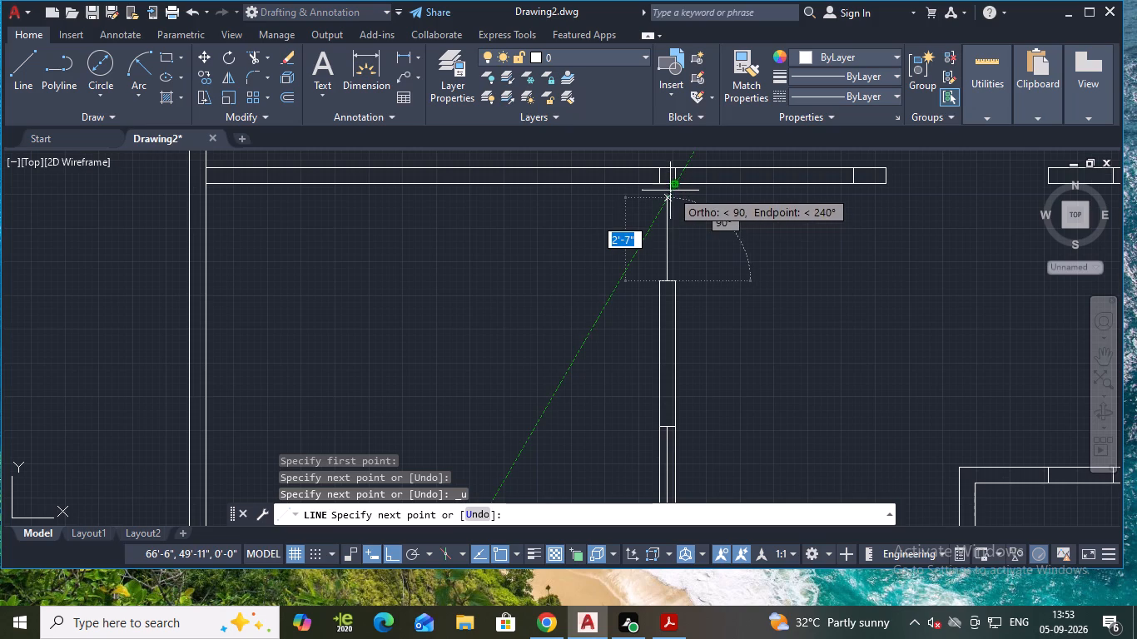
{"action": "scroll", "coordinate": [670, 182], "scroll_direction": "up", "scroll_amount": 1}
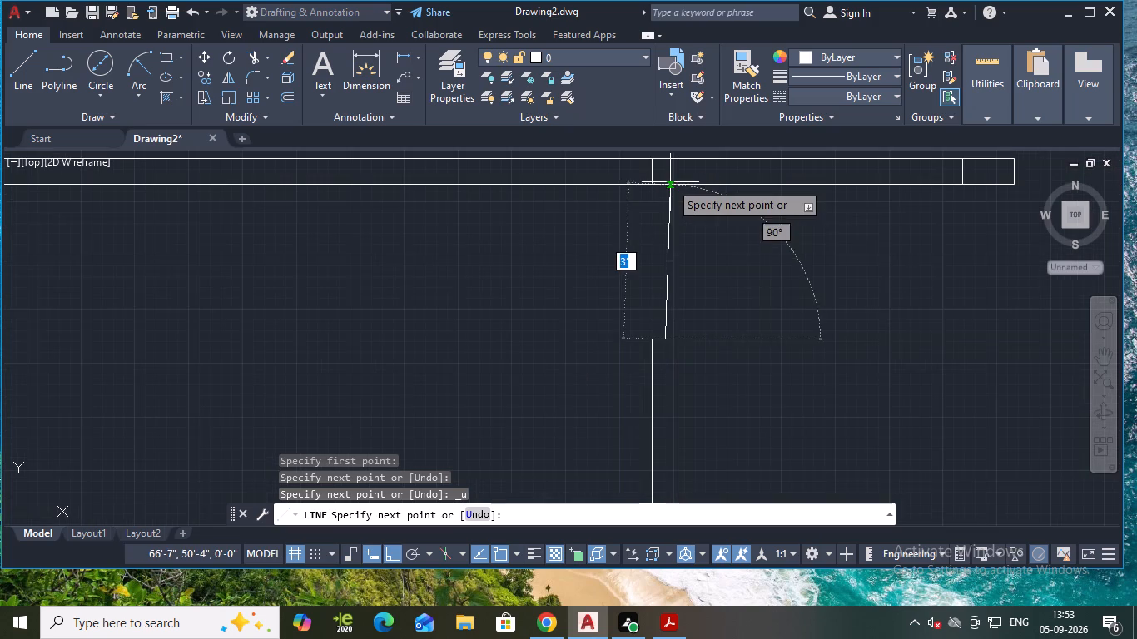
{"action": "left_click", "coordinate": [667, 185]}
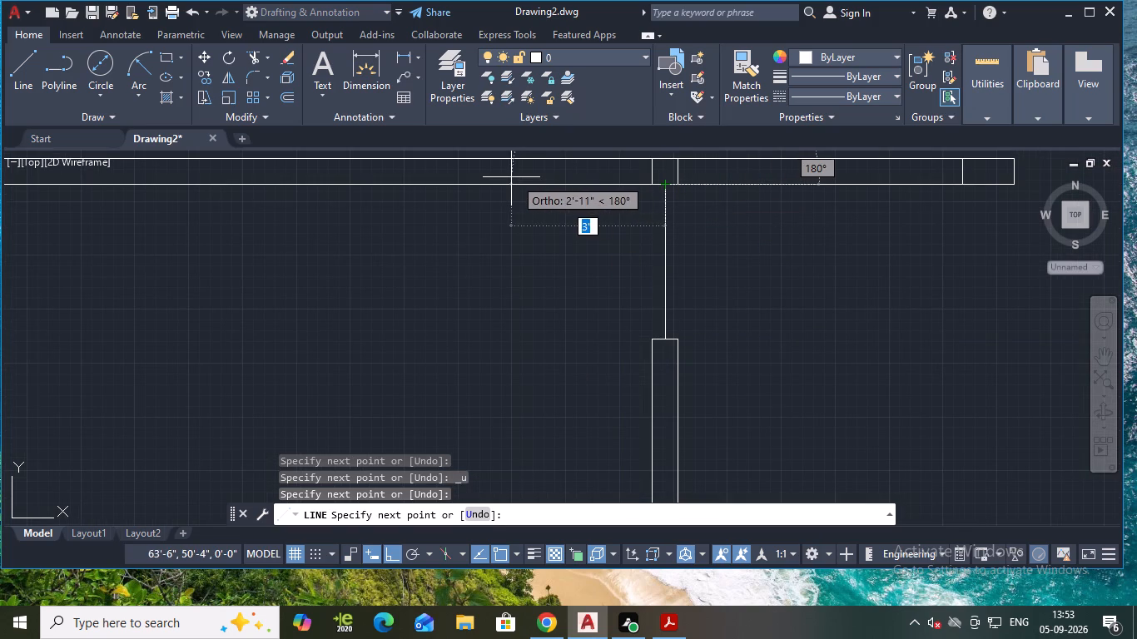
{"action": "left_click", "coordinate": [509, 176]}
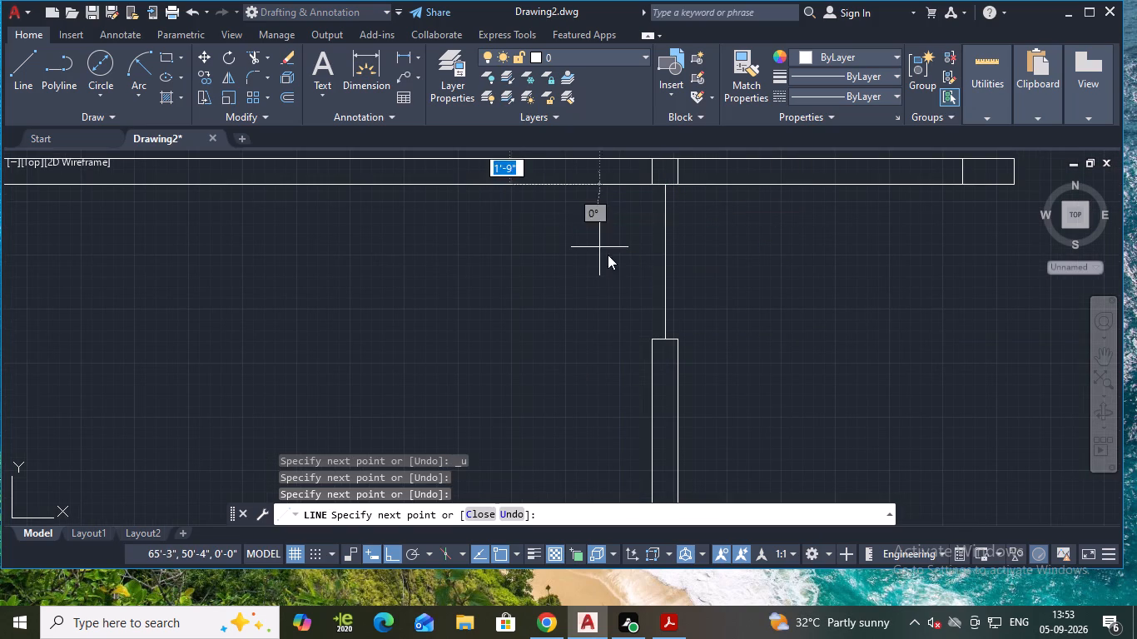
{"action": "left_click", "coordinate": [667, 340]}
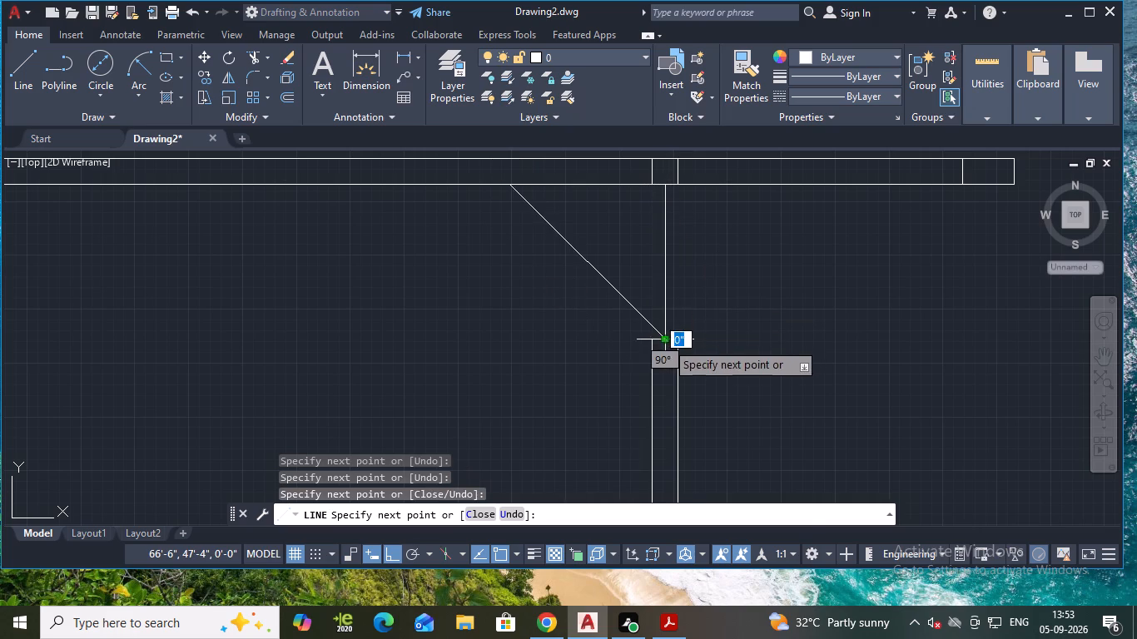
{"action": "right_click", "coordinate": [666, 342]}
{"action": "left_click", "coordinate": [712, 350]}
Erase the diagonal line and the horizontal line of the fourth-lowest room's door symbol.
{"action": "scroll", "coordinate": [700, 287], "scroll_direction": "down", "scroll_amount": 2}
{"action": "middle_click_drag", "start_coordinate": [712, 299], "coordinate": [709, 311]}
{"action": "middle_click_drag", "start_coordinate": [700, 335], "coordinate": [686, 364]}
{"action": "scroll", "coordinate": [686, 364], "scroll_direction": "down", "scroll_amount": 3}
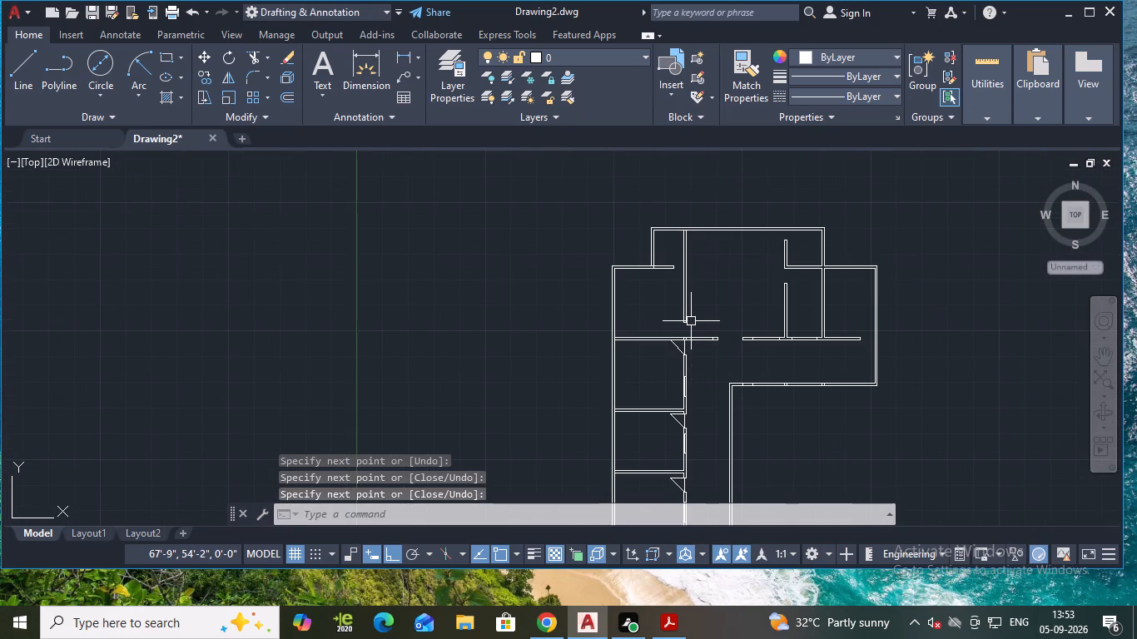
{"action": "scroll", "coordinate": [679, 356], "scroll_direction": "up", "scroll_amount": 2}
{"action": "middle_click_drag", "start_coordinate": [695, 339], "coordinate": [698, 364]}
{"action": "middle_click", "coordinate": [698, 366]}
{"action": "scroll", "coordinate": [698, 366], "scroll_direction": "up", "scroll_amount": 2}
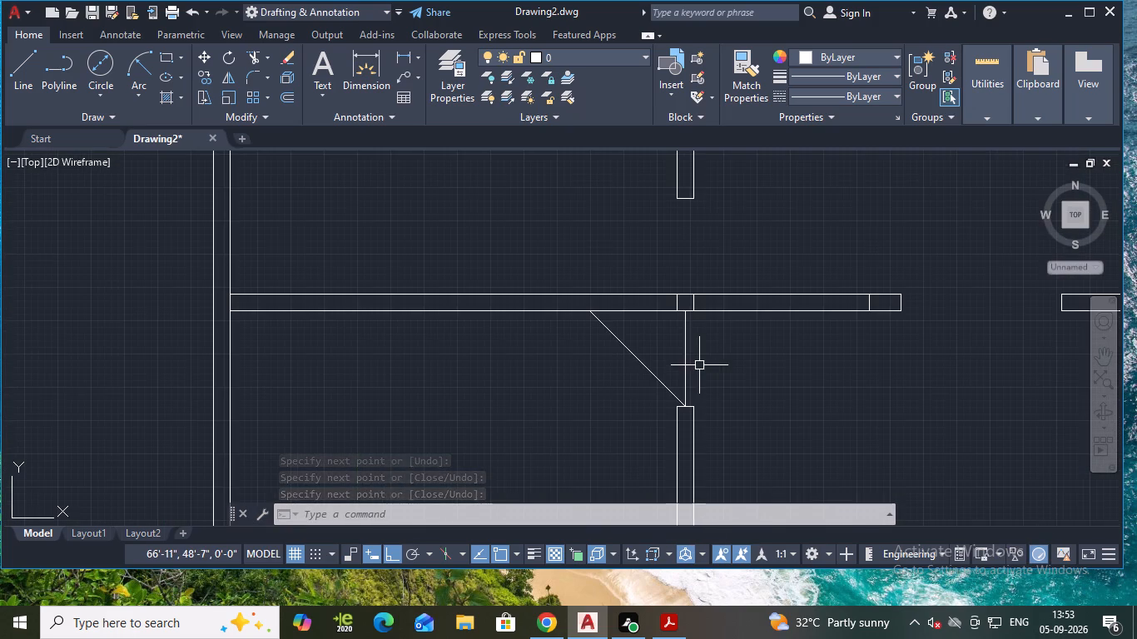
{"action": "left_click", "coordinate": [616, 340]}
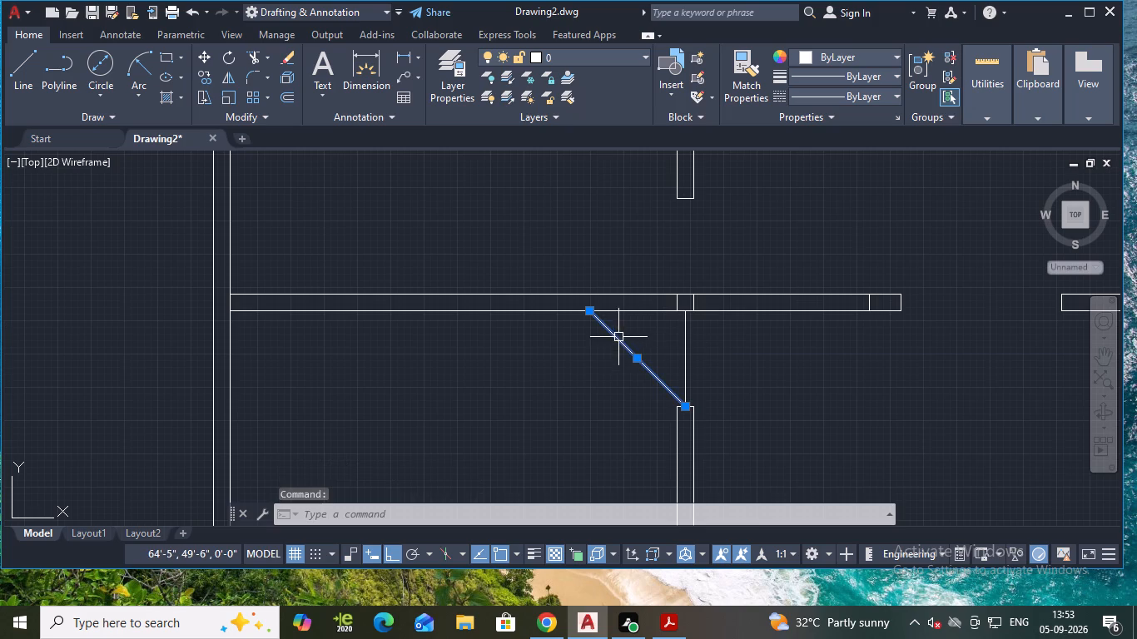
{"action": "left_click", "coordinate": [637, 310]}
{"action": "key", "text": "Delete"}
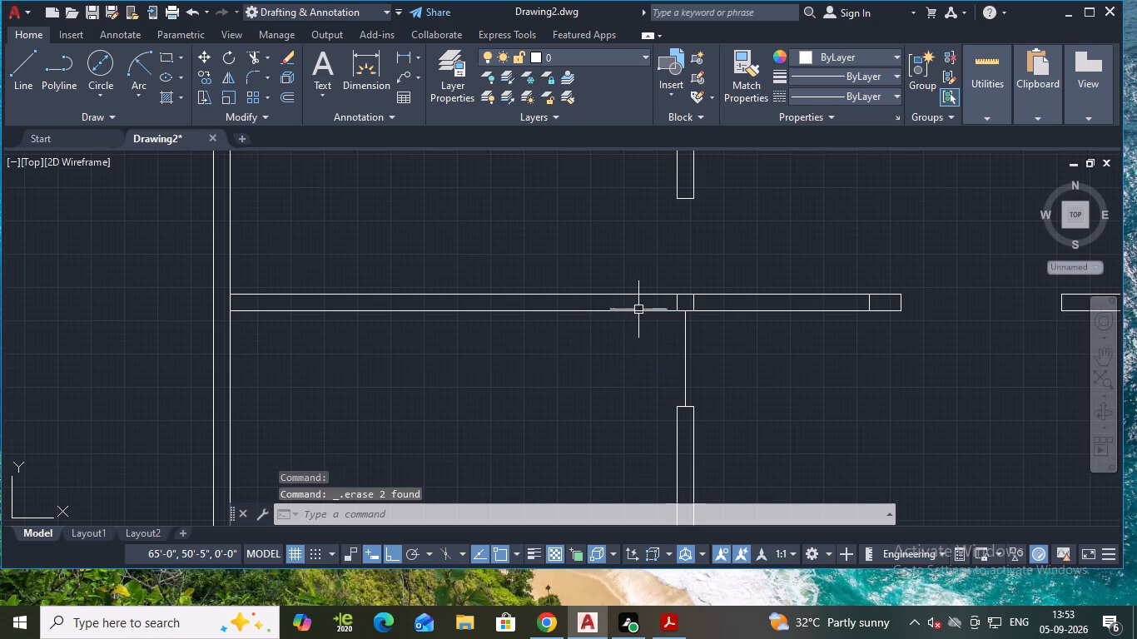
Draw a jamb stub below the cross wall in line with the partition, 2" deep and 6" wide, closing back at the wall face.
{"action": "scroll", "coordinate": [712, 310], "scroll_direction": "up", "scroll_amount": 3}
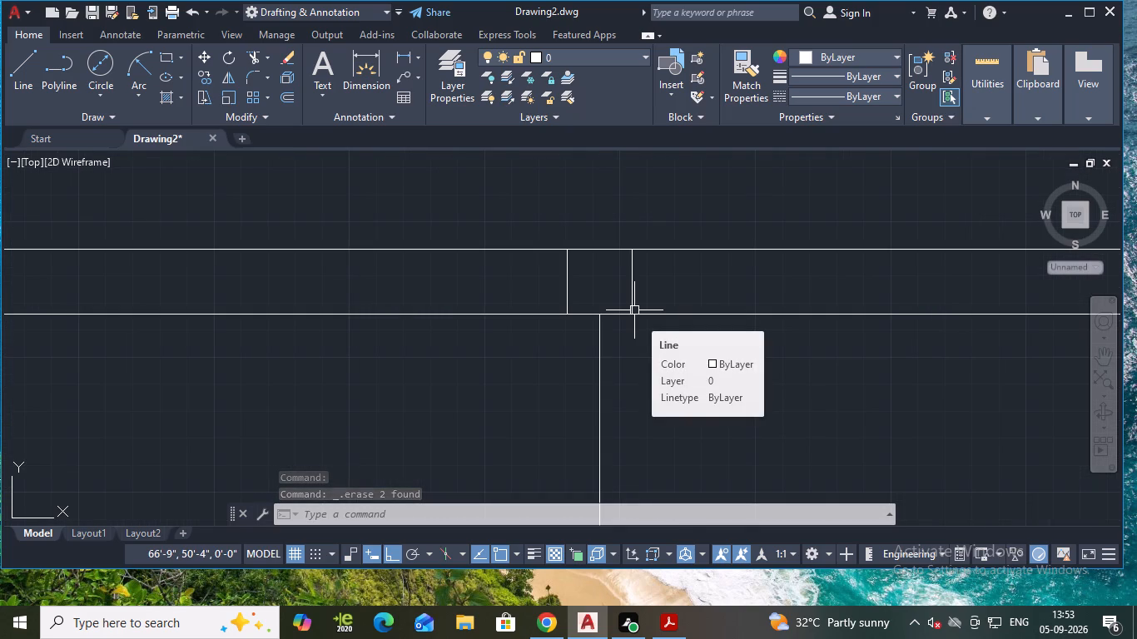
{"action": "key", "text": "l"}
{"action": "key", "text": "Return"}
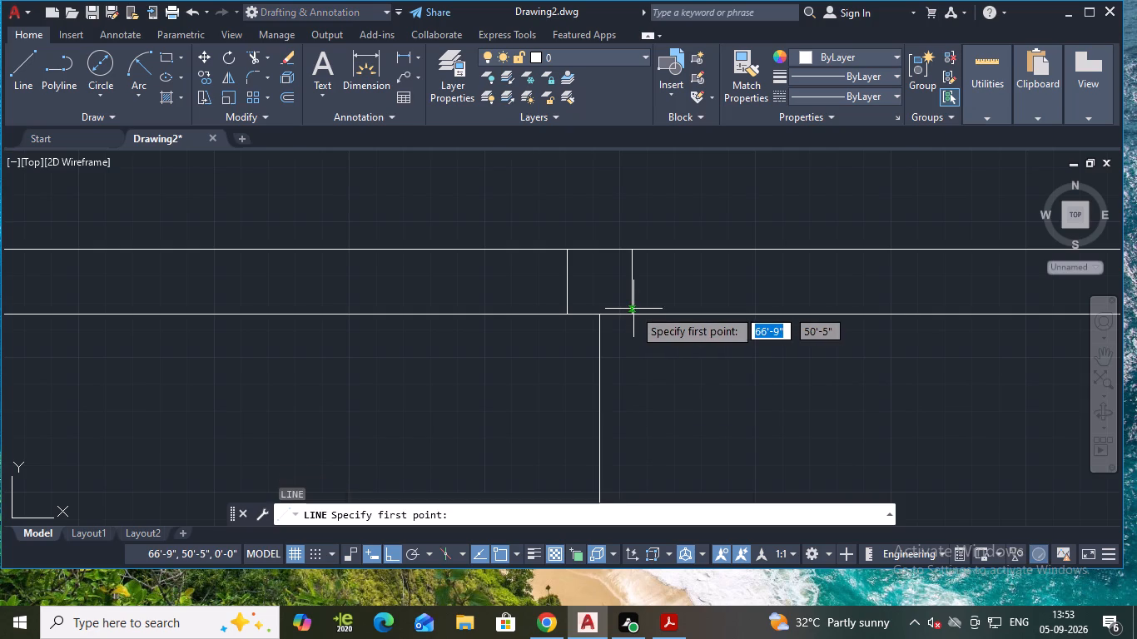
{"action": "left_click", "coordinate": [633, 313]}
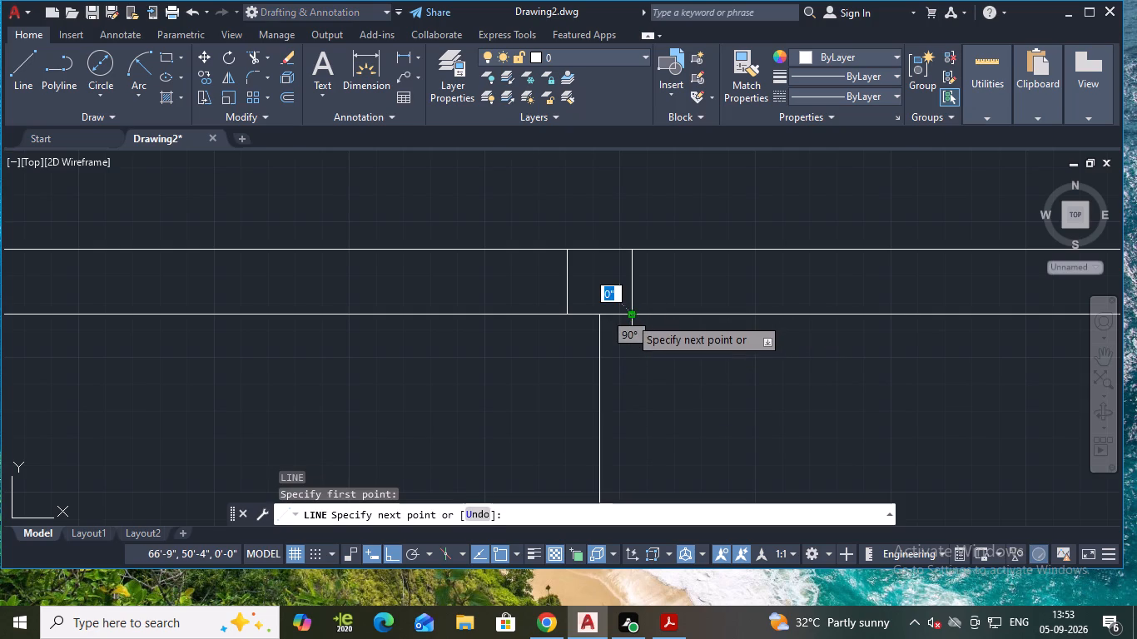
{"action": "key", "text": "2"}
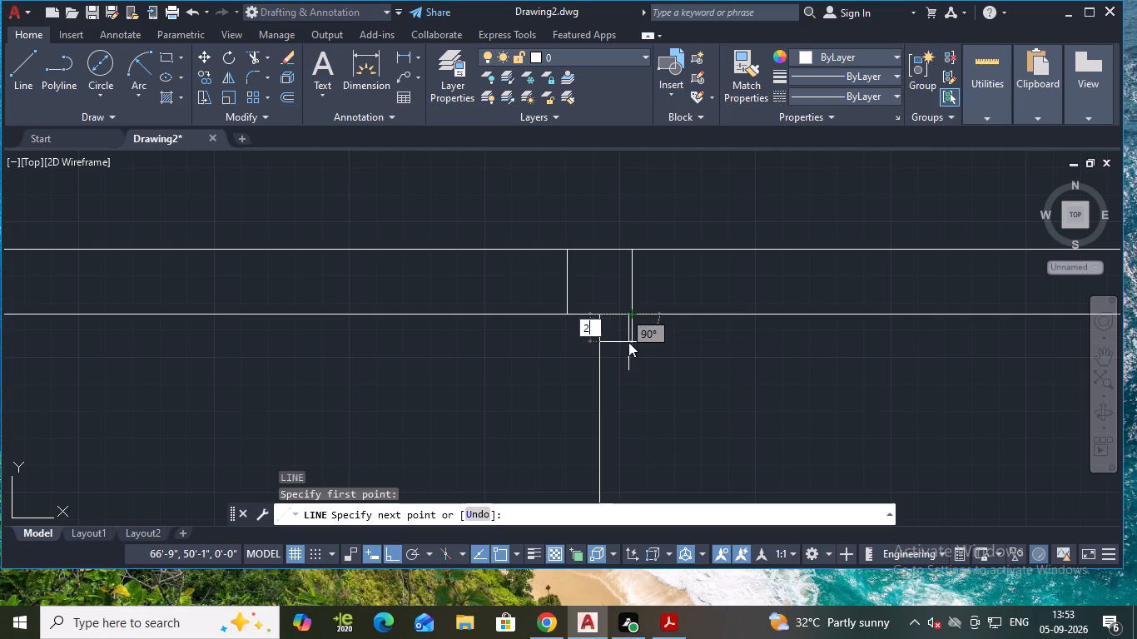
{"action": "key", "text": "shift+quotedbl"}
{"action": "key", "text": "Return"}
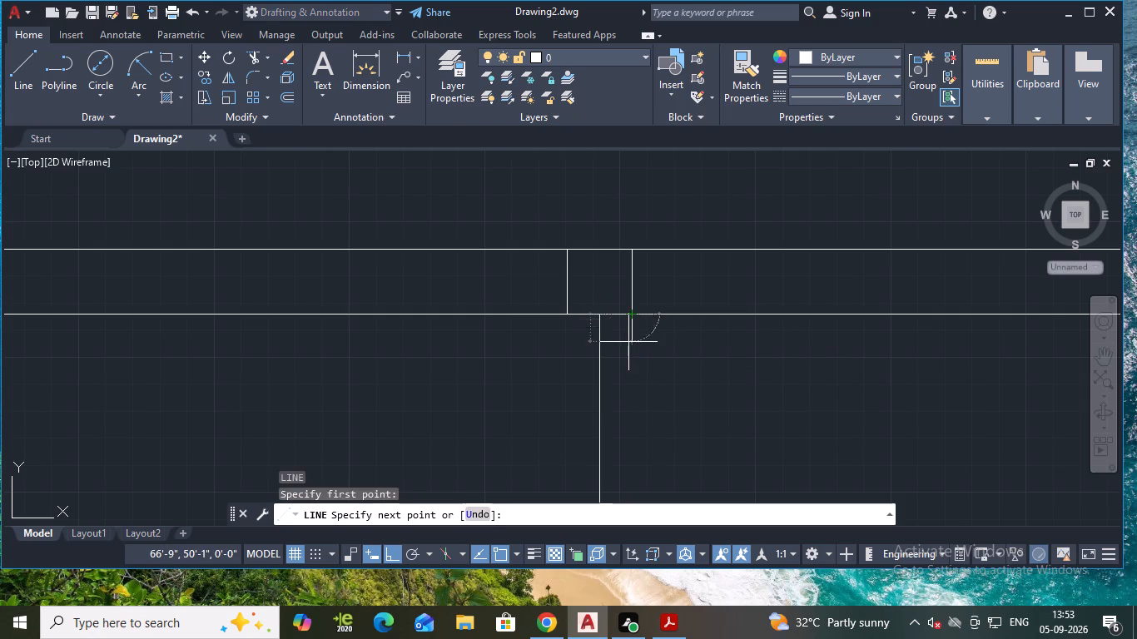
{"action": "type", "text": "6\""}
{"action": "key", "text": "Return"}
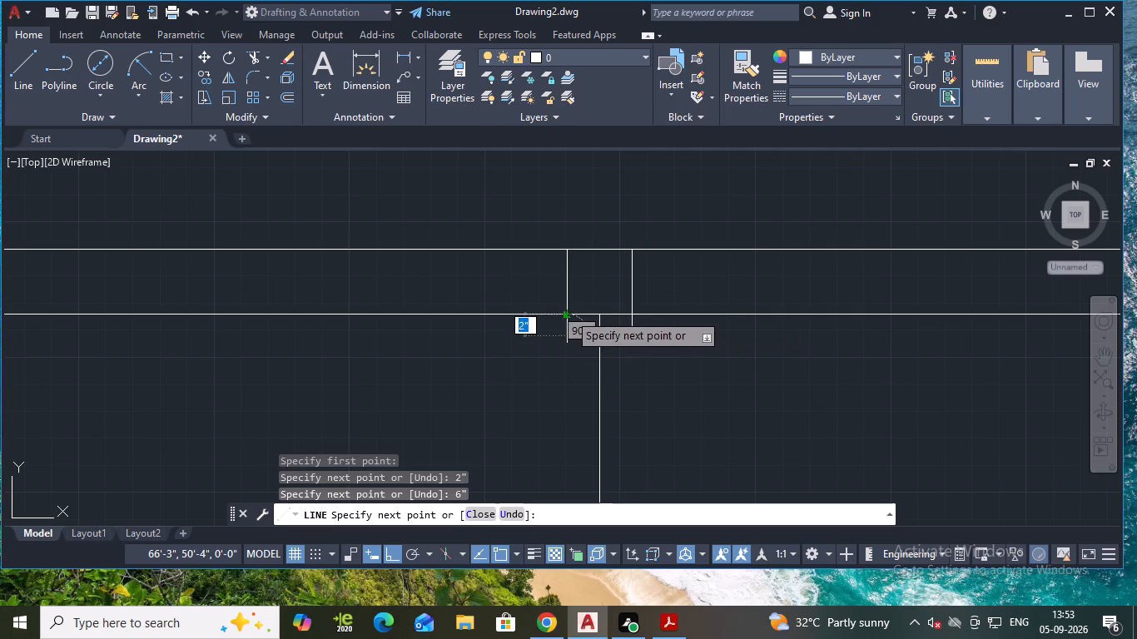
{"action": "left_click", "coordinate": [568, 312]}
{"action": "right_click", "coordinate": [568, 312]}
{"action": "left_click", "coordinate": [598, 329]}
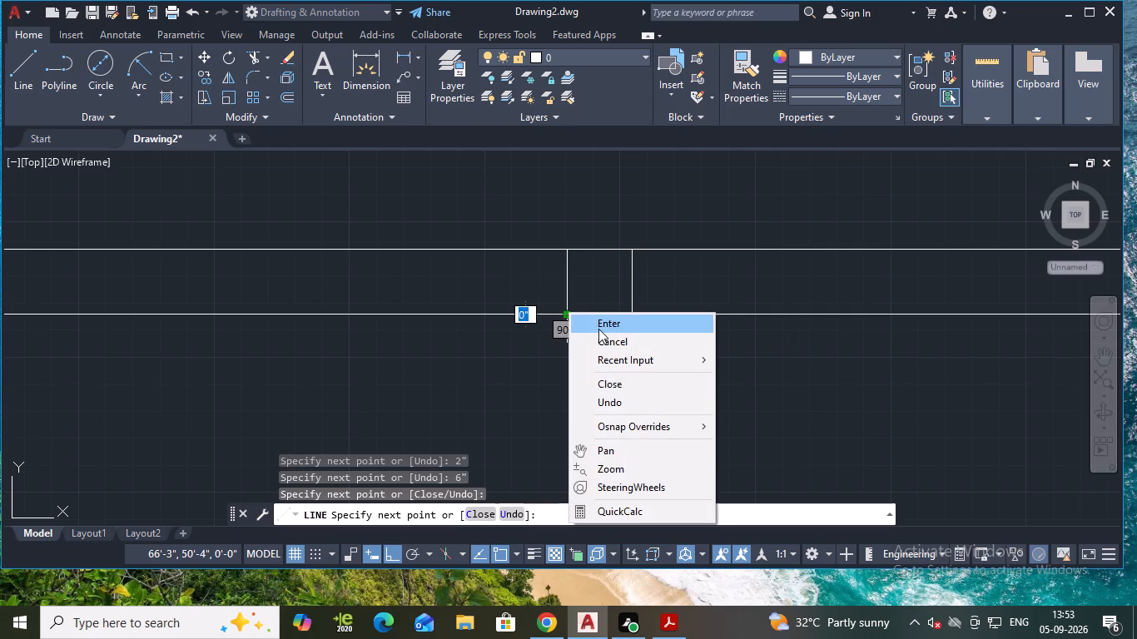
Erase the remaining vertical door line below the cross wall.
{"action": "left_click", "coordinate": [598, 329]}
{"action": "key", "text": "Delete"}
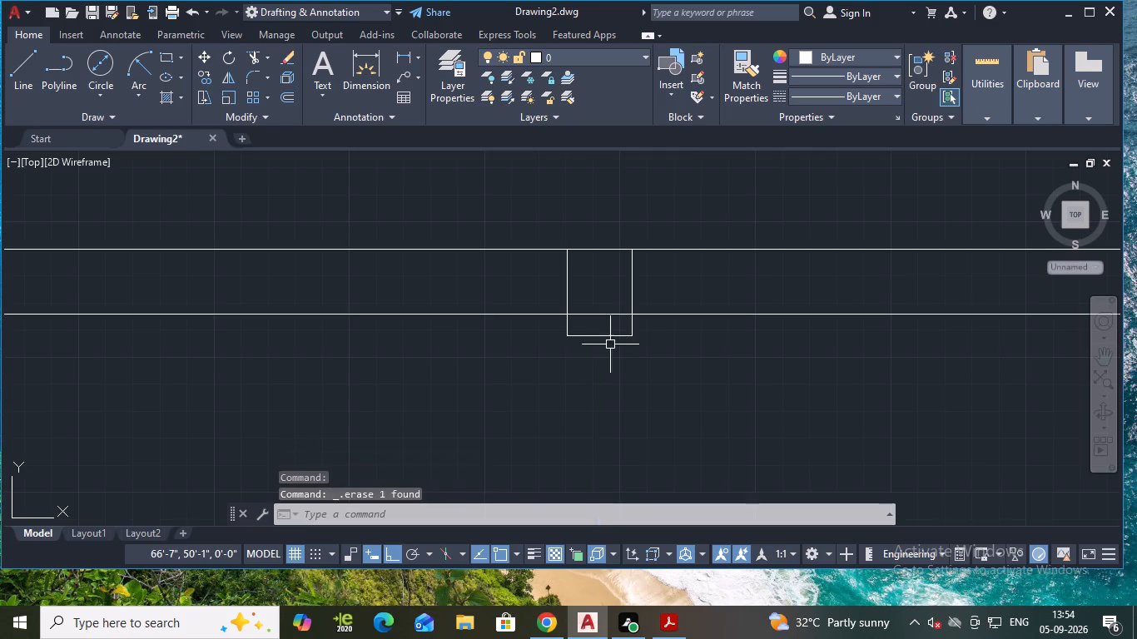
Trim the cross wall's lower face line between the two sides of the jamb stub.
{"action": "scroll", "coordinate": [610, 344], "scroll_direction": "down", "scroll_amount": 2}
{"action": "middle_click_drag", "start_coordinate": [614, 372], "coordinate": [613, 313]}
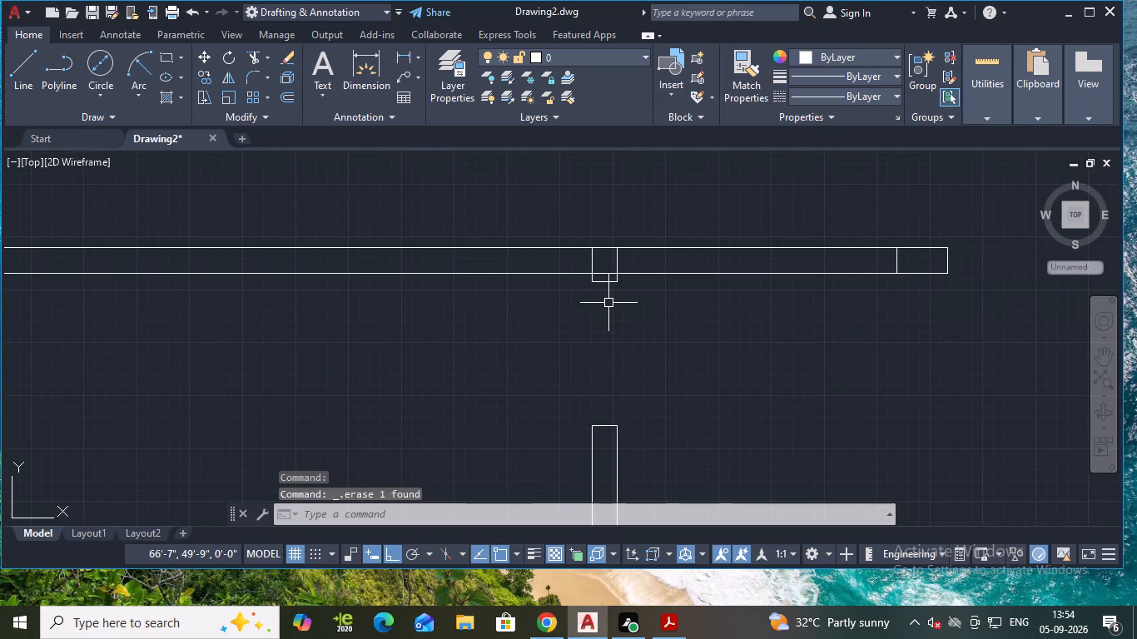
{"action": "left_click", "coordinate": [248, 54]}
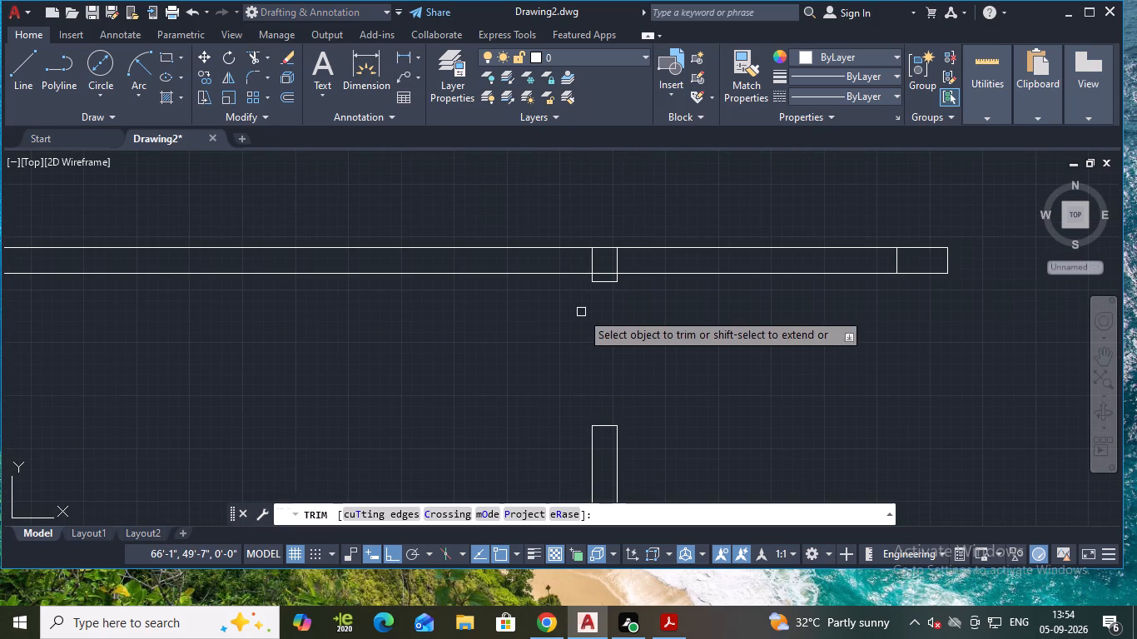
{"action": "scroll", "coordinate": [620, 289], "scroll_direction": "up", "scroll_amount": 2}
{"action": "left_click", "coordinate": [594, 249]}
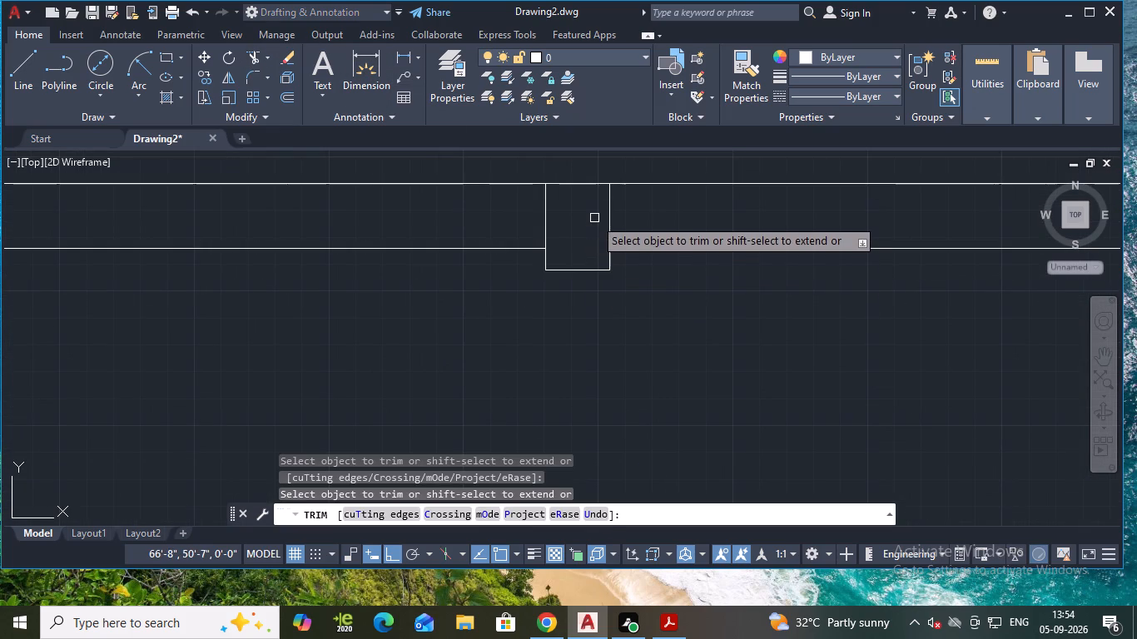
{"action": "middle_click_drag", "start_coordinate": [588, 223], "coordinate": [598, 303]}
{"action": "scroll", "coordinate": [588, 223], "scroll_direction": "down", "scroll_amount": 1}
{"action": "key", "text": "Escape"}
{"action": "key", "text": "Escape"}
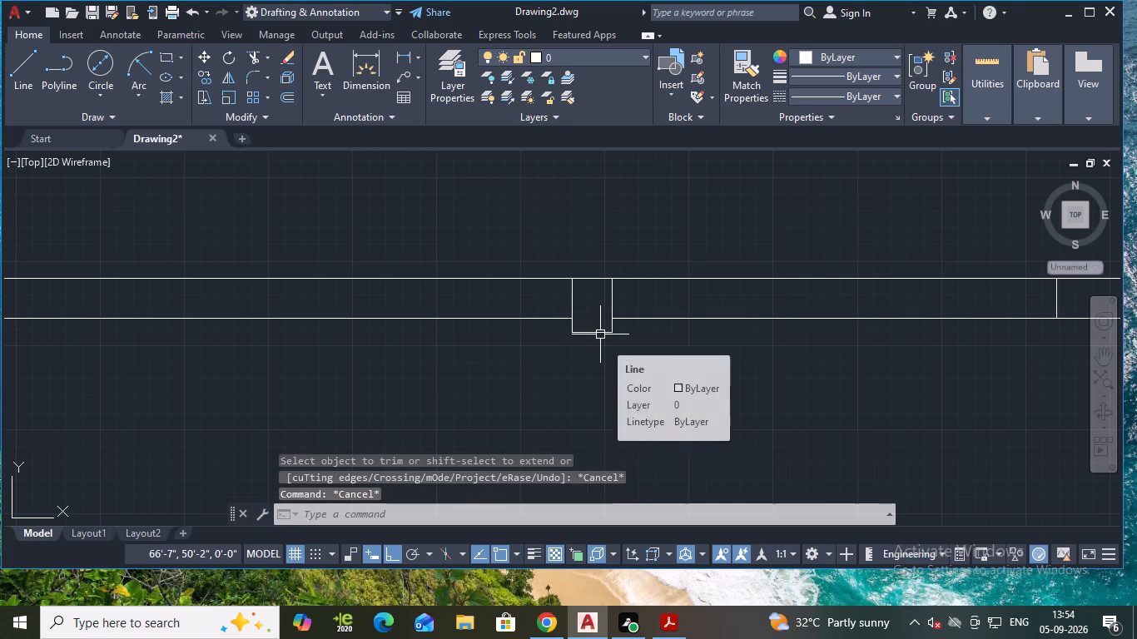
Offset the stub's bottom edge through a point about 1' above it, beyond the cross wall's upper face.
{"action": "left_click", "coordinate": [293, 92]}
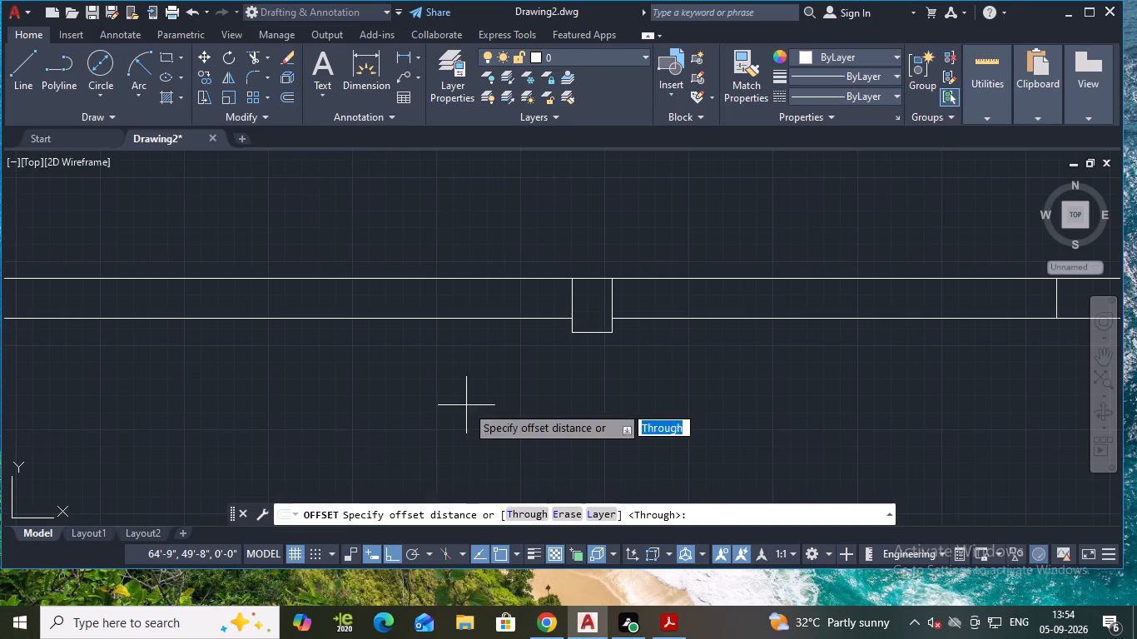
{"action": "left_click", "coordinate": [524, 512]}
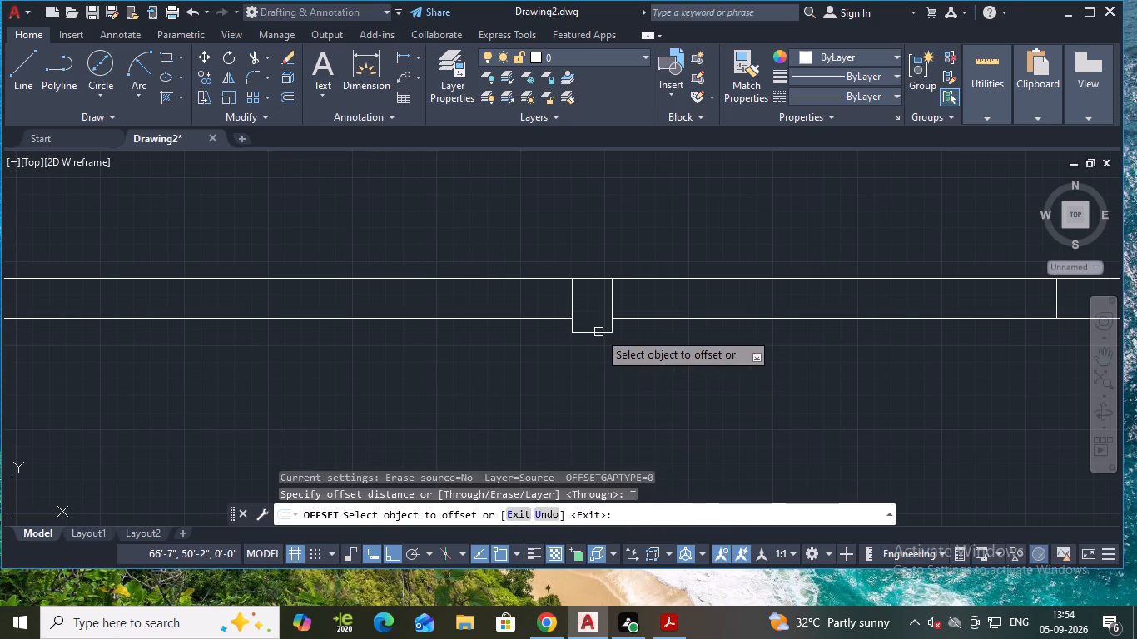
{"action": "left_click", "coordinate": [598, 332]}
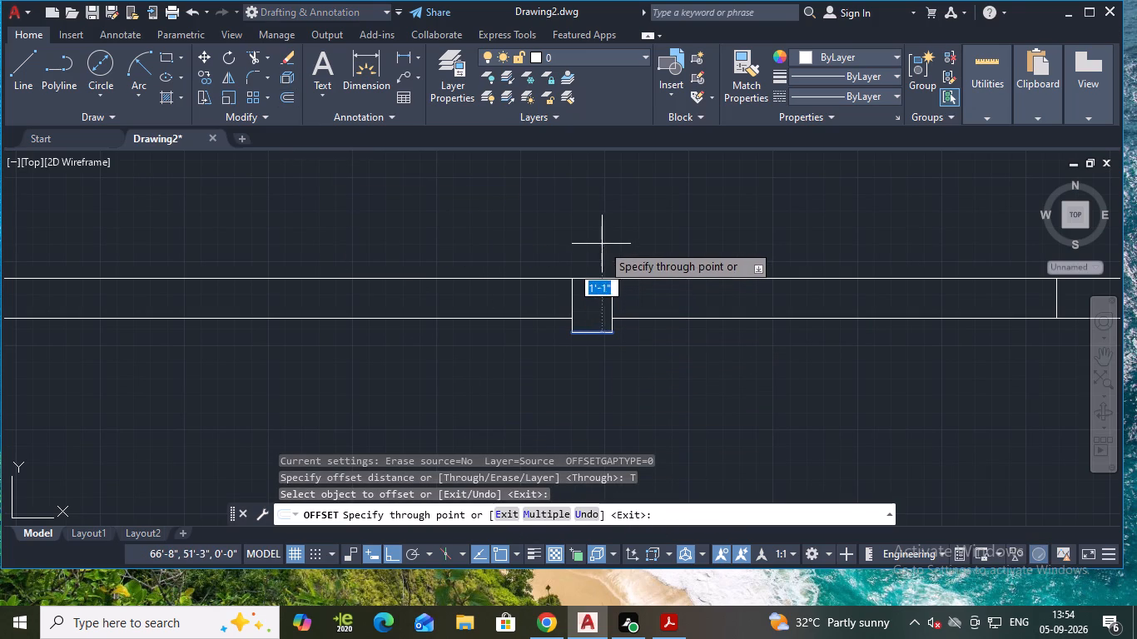
{"action": "left_click", "coordinate": [598, 249]}
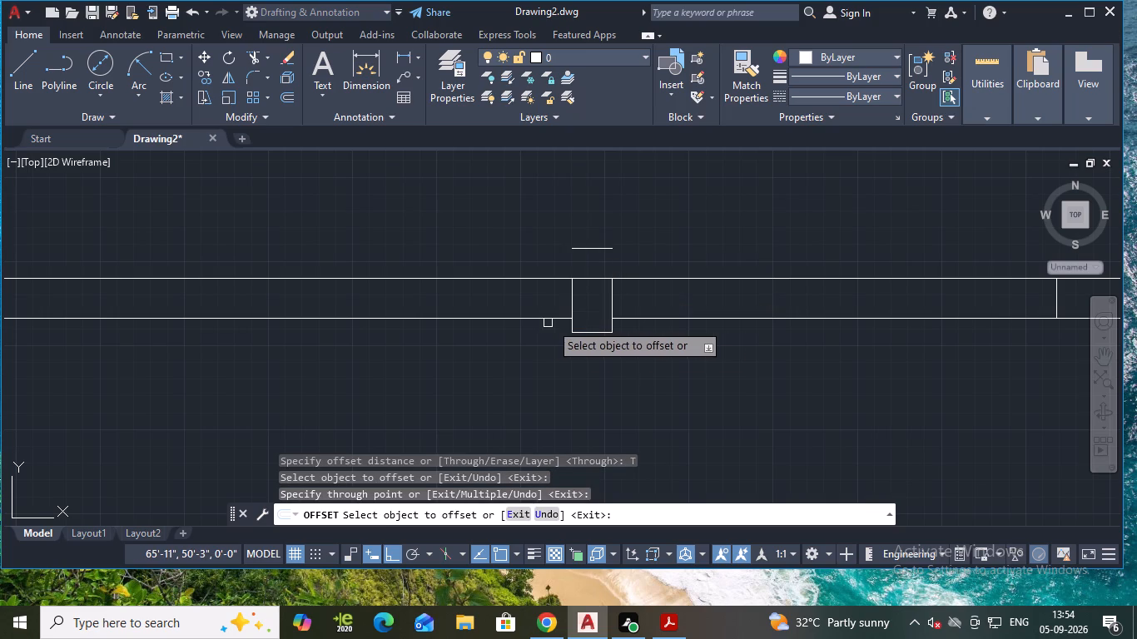
{"action": "key", "text": "Escape"}
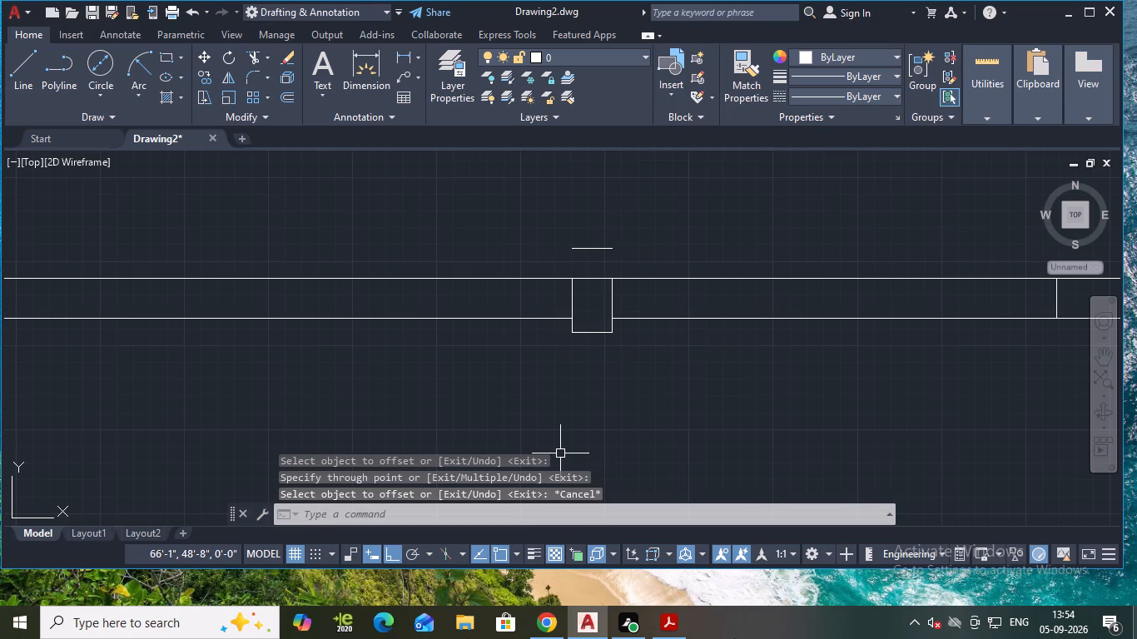
Stretch the two short vertical lines across the cross wall about 4" upward to meet the ends of the offset line.
{"action": "left_click", "coordinate": [613, 295]}
{"action": "left_click", "coordinate": [613, 278]}
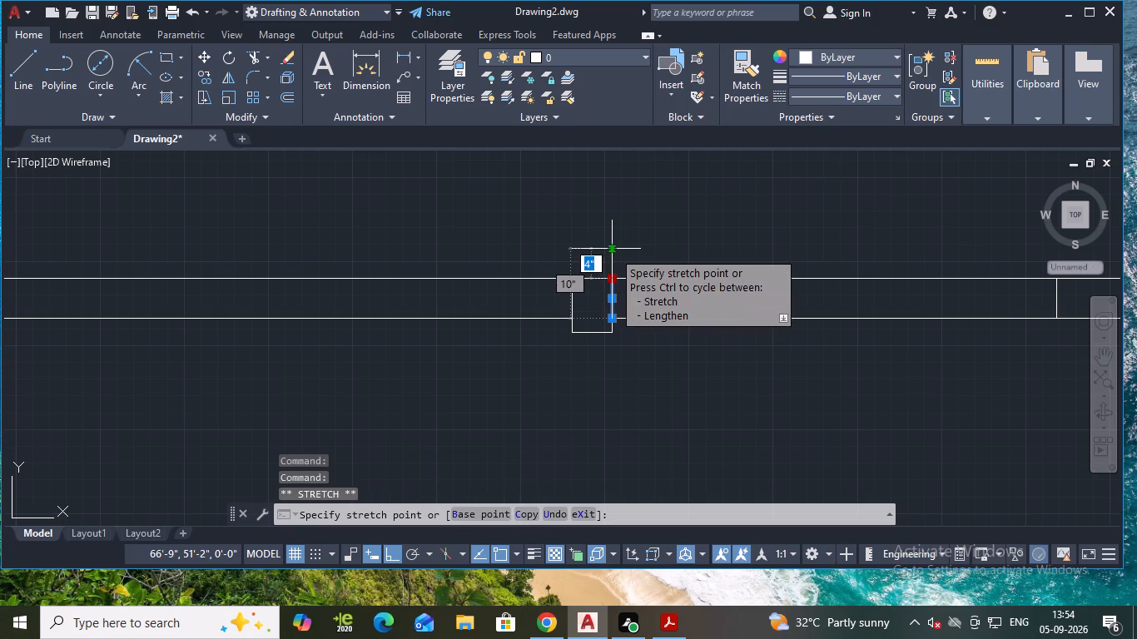
{"action": "left_click", "coordinate": [613, 250]}
{"action": "left_click", "coordinate": [570, 290]}
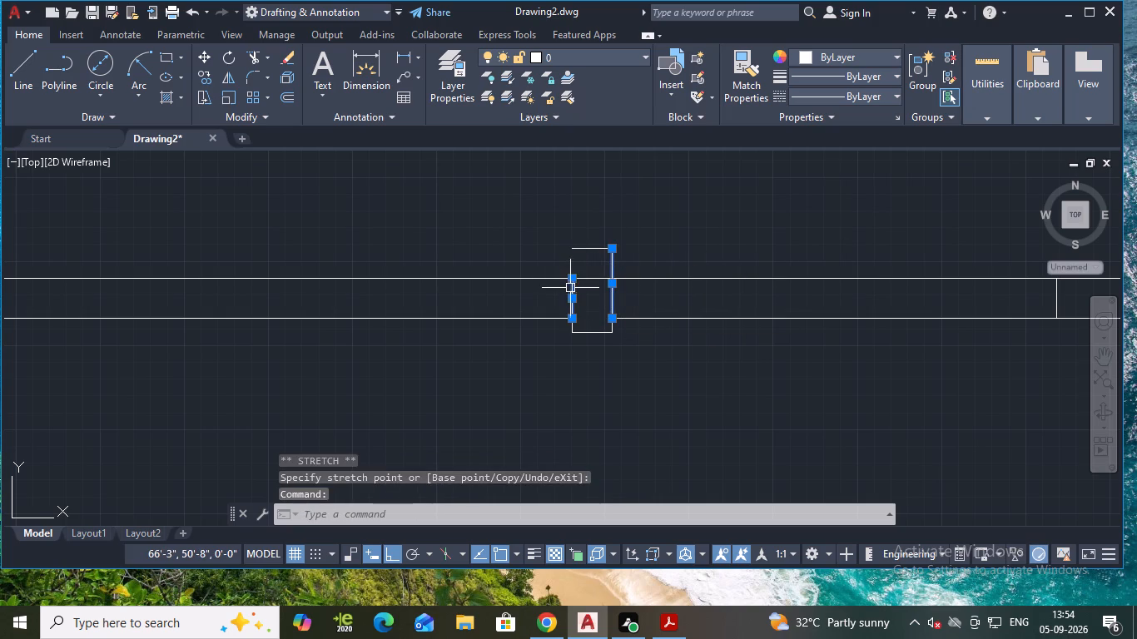
{"action": "left_click", "coordinate": [571, 280]}
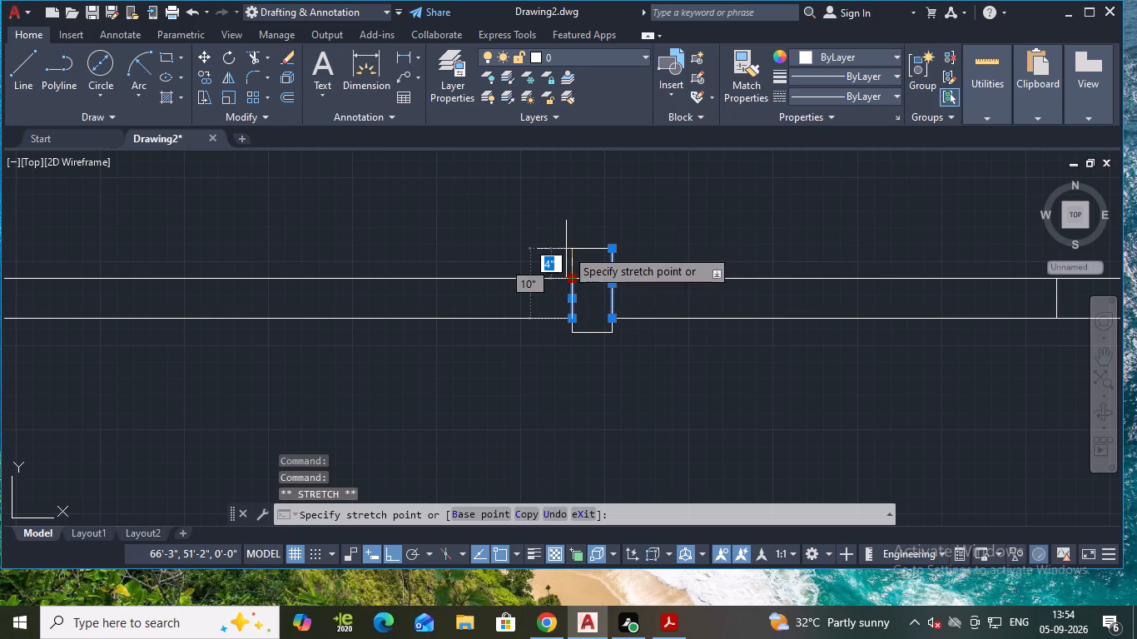
{"action": "left_click", "coordinate": [572, 250]}
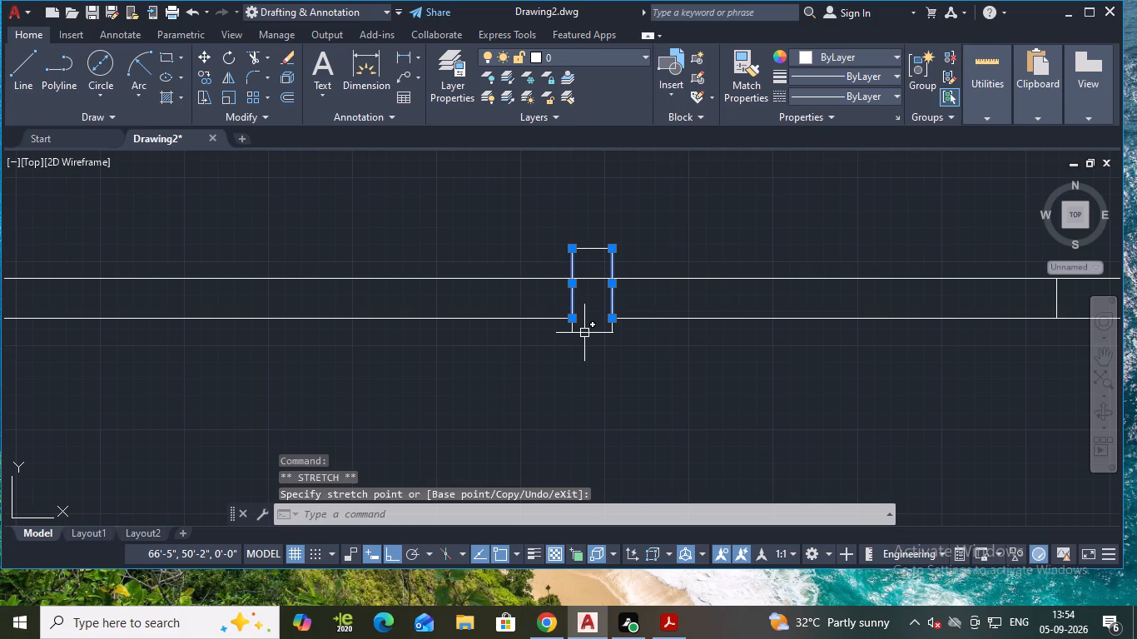
Join the bottom edge and side lines of the jamb stub crossing the cross wall into one polyline.
{"action": "left_click", "coordinate": [585, 330]}
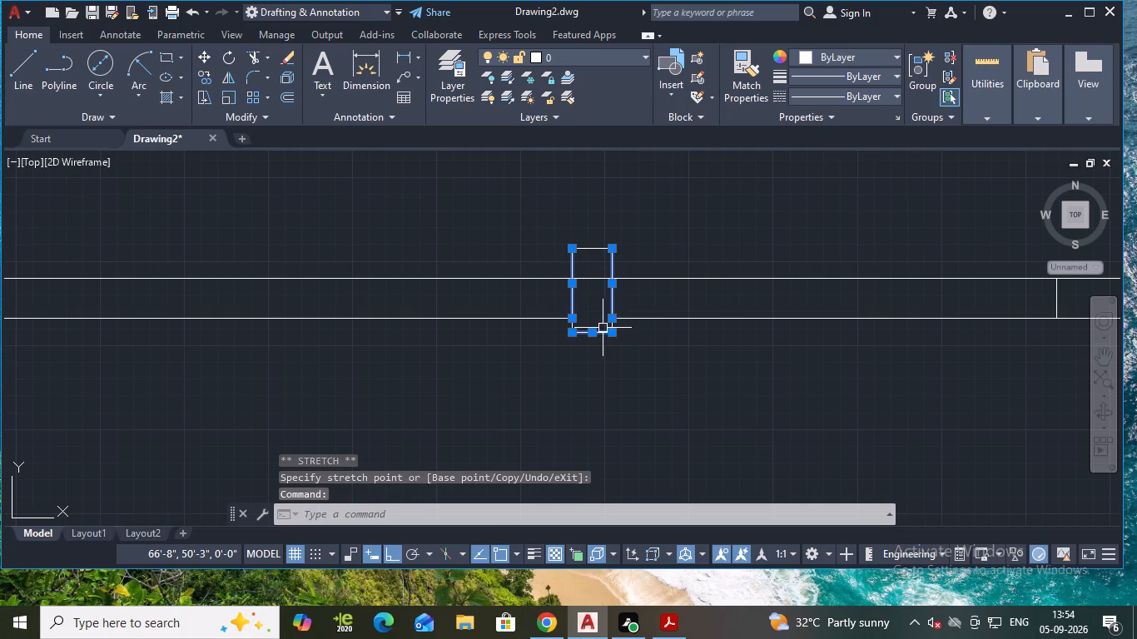
{"action": "scroll", "coordinate": [603, 327], "scroll_direction": "up", "scroll_amount": 4}
{"action": "left_click_drag", "start_coordinate": [360, 313], "coordinate": [577, 367]}
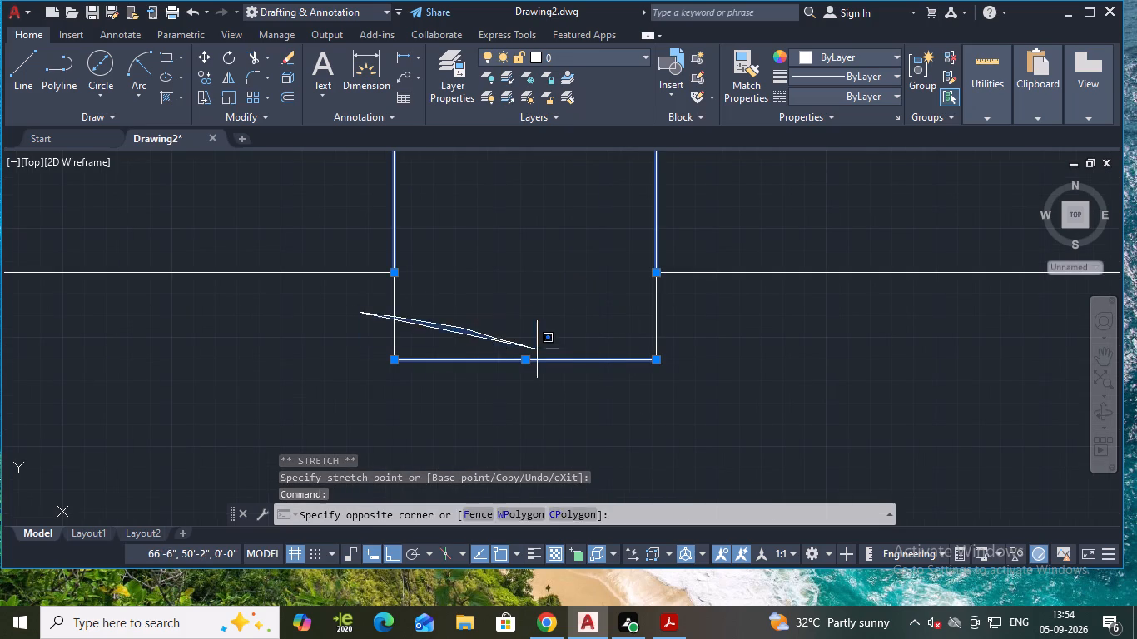
{"action": "left_click_drag", "start_coordinate": [577, 367], "coordinate": [723, 332]}
{"action": "left_click_drag", "start_coordinate": [732, 320], "coordinate": [452, 313]}
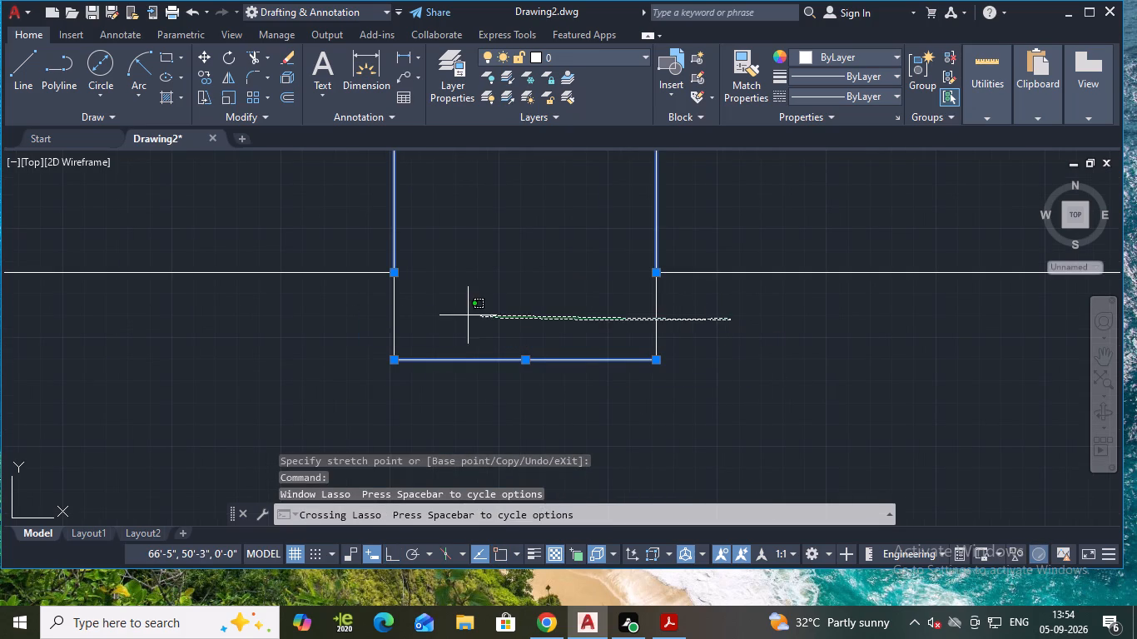
{"action": "left_click_drag", "start_coordinate": [452, 313], "coordinate": [360, 315]}
{"action": "type", "text": "JOIN"}
{"action": "key", "text": "Return"}
Draw the door below the stub: a line across the opening, a 3' leaf leftward from the stub's midpoint, and a diagonal back to the lower jamb.
{"action": "scroll", "coordinate": [360, 315], "scroll_direction": "down", "scroll_amount": 2}
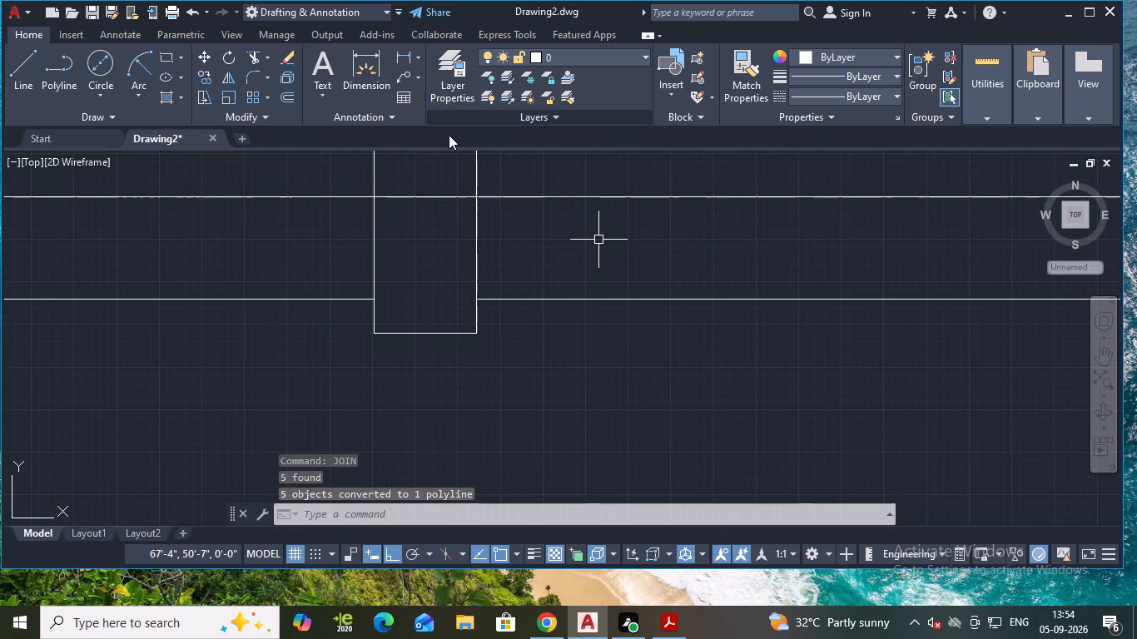
{"action": "scroll", "coordinate": [426, 225], "scroll_direction": "down", "scroll_amount": 1}
{"action": "middle_click", "coordinate": [519, 255]}
{"action": "middle_click_drag", "start_coordinate": [524, 259], "coordinate": [539, 280]}
{"action": "scroll", "coordinate": [539, 280], "scroll_direction": "down", "scroll_amount": 1}
{"action": "key", "text": "l"}
{"action": "key", "text": "Return"}
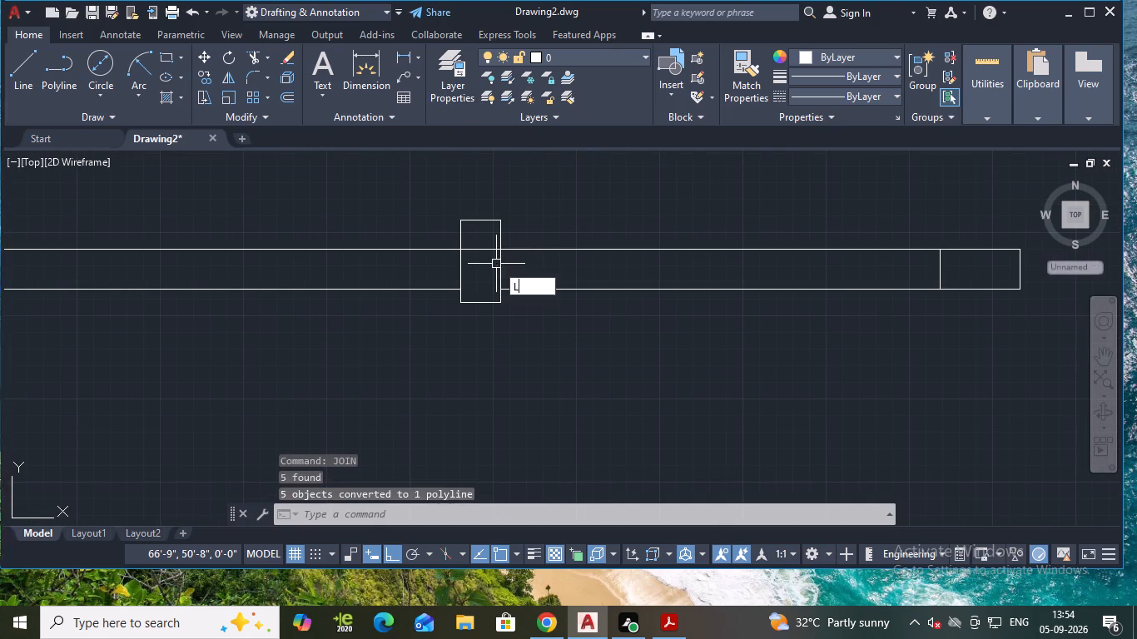
{"action": "scroll", "coordinate": [451, 286], "scroll_direction": "down", "scroll_amount": 3}
{"action": "middle_click_drag", "start_coordinate": [469, 334], "coordinate": [499, 263]}
{"action": "scroll", "coordinate": [499, 265], "scroll_direction": "up", "scroll_amount": 2}
{"action": "middle_click_drag", "start_coordinate": [475, 250], "coordinate": [494, 311]}
{"action": "left_click_drag", "start_coordinate": [489, 360], "coordinate": [494, 339]}
{"action": "left_click", "coordinate": [490, 218]}
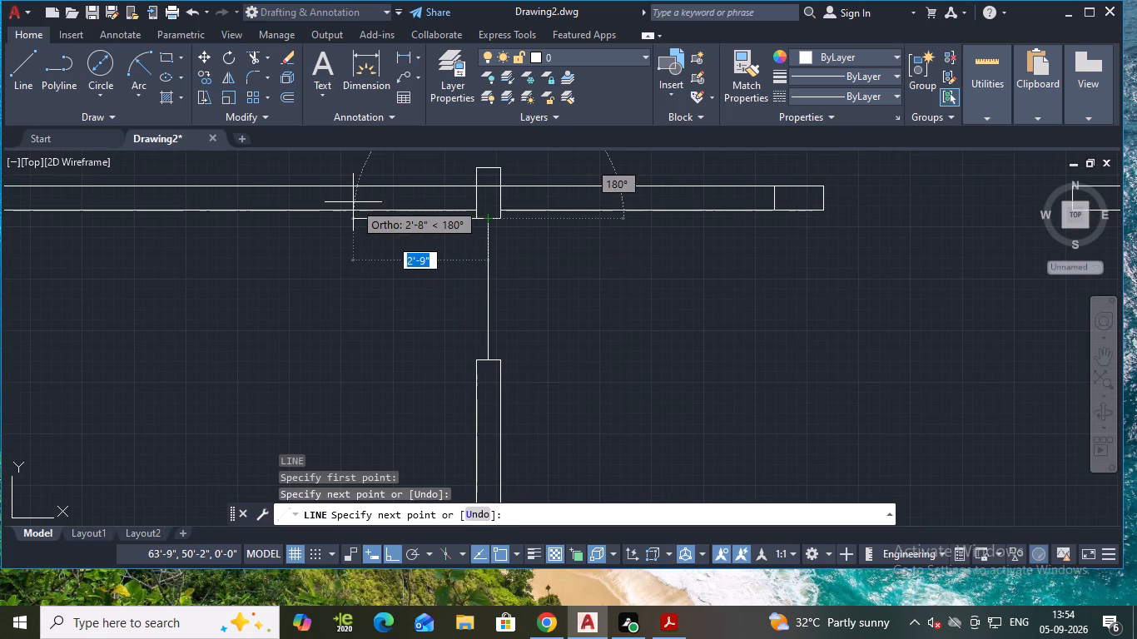
{"action": "key", "text": "3"}
{"action": "key", "text": "apostrophe"}
{"action": "key", "text": "Return"}
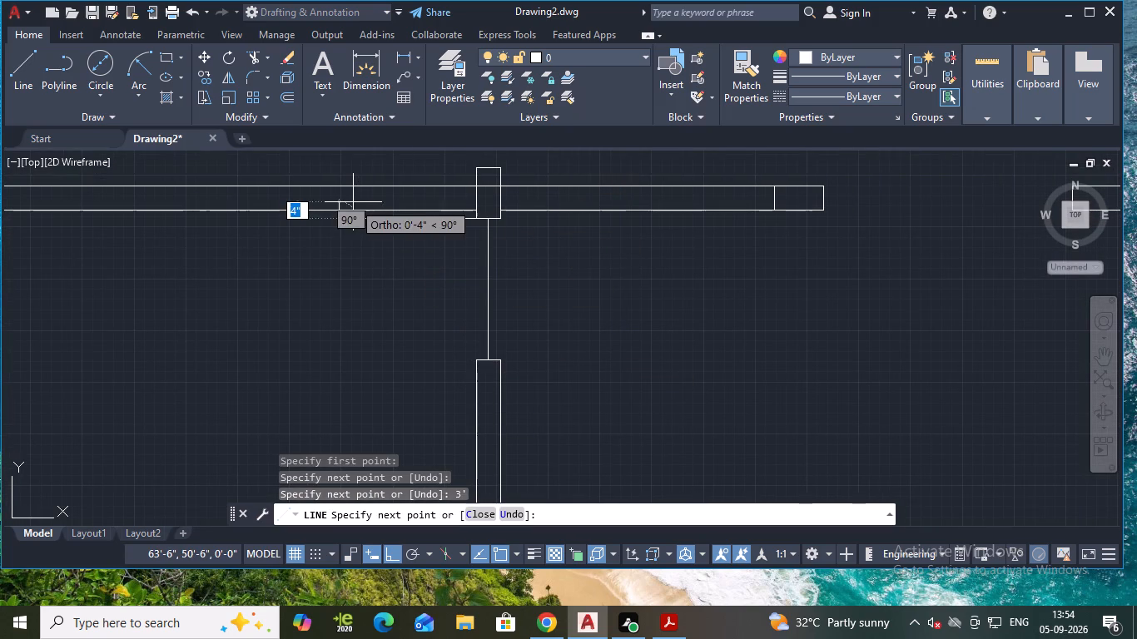
{"action": "left_click", "coordinate": [487, 357]}
{"action": "right_click", "coordinate": [484, 359]}
{"action": "left_click", "coordinate": [524, 369]}
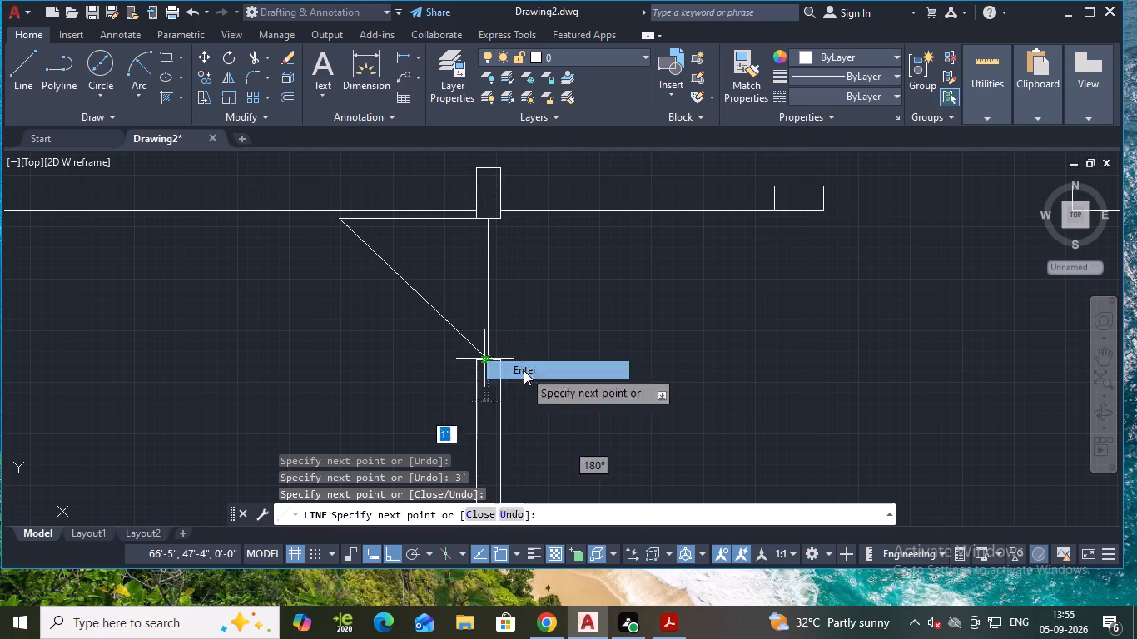
Draw the door above the stub: a line down from the upper jamb's midpoint, a 3' leaf leftward, and a diagonal back to the upper jamb.
{"action": "scroll", "coordinate": [514, 318], "scroll_direction": "down", "scroll_amount": 1}
{"action": "middle_click_drag", "start_coordinate": [506, 297], "coordinate": [532, 420]}
{"action": "scroll", "coordinate": [536, 381], "scroll_direction": "up", "scroll_amount": 2}
{"action": "middle_click_drag", "start_coordinate": [514, 341], "coordinate": [534, 429]}
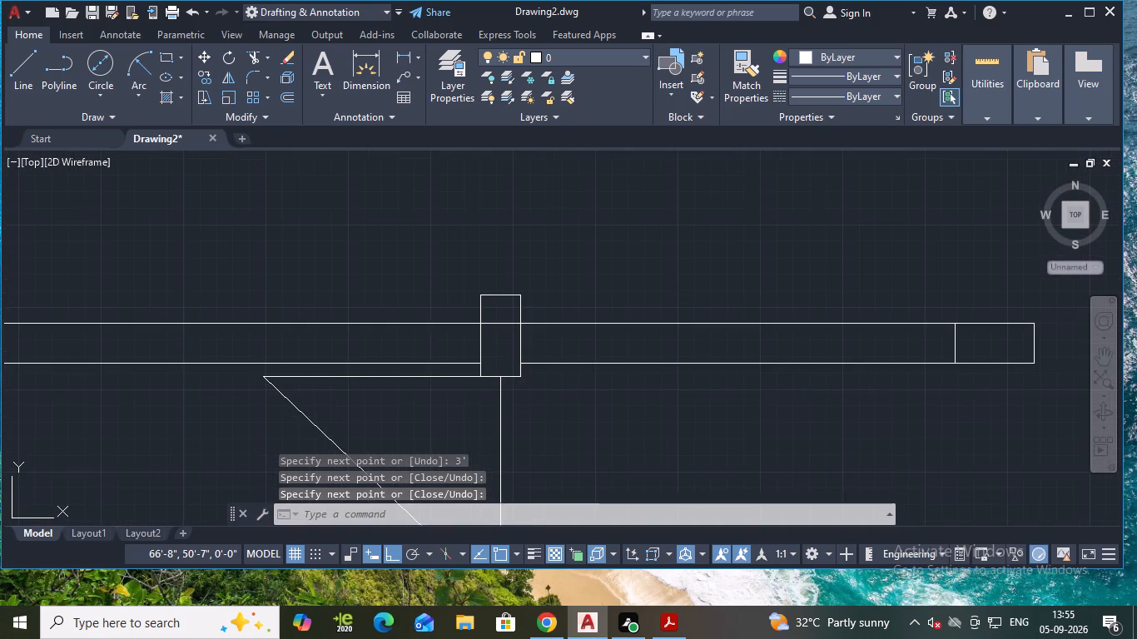
{"action": "middle_click_drag", "start_coordinate": [534, 429], "coordinate": [534, 430]}
{"action": "key", "text": "space"}
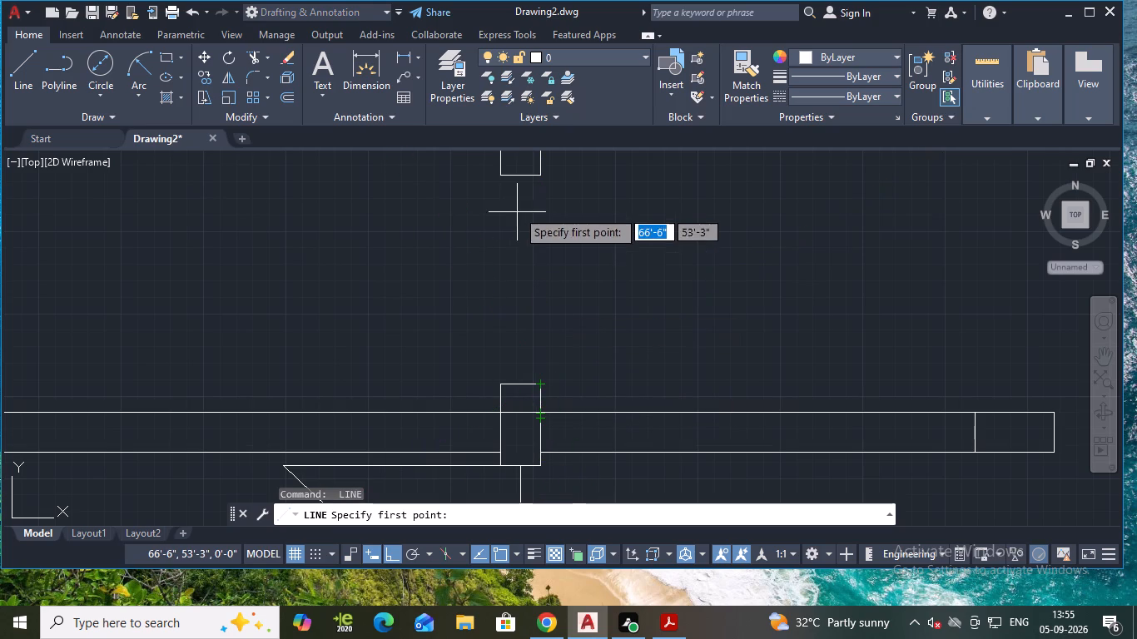
{"action": "left_click", "coordinate": [521, 174]}
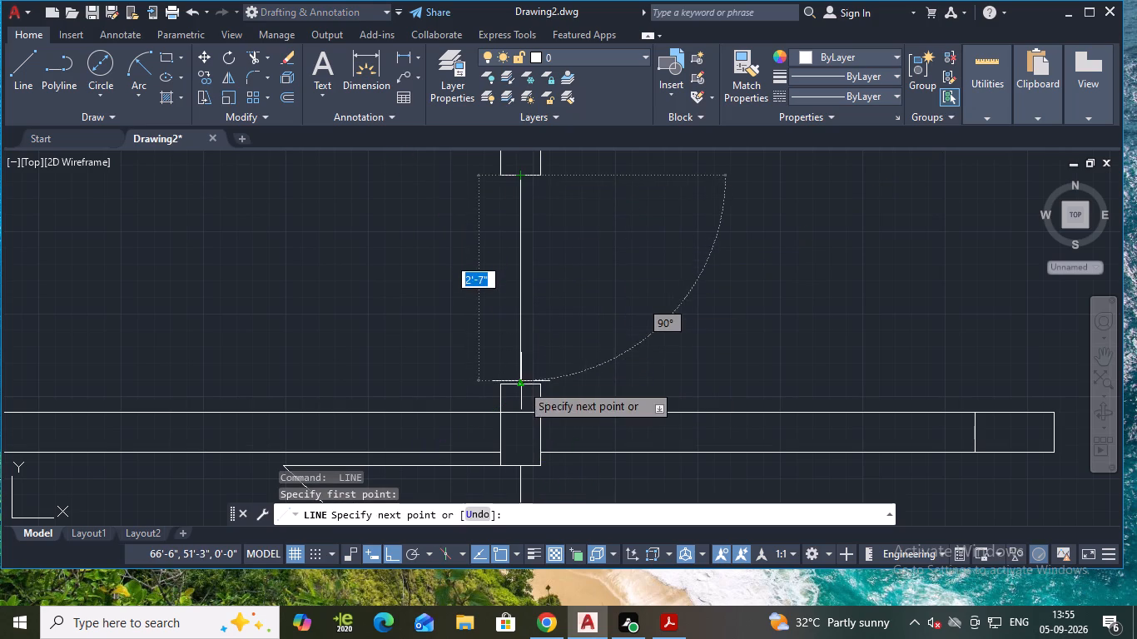
{"action": "left_click", "coordinate": [521, 385]}
{"action": "type", "text": "3'"}
{"action": "key", "text": "Return"}
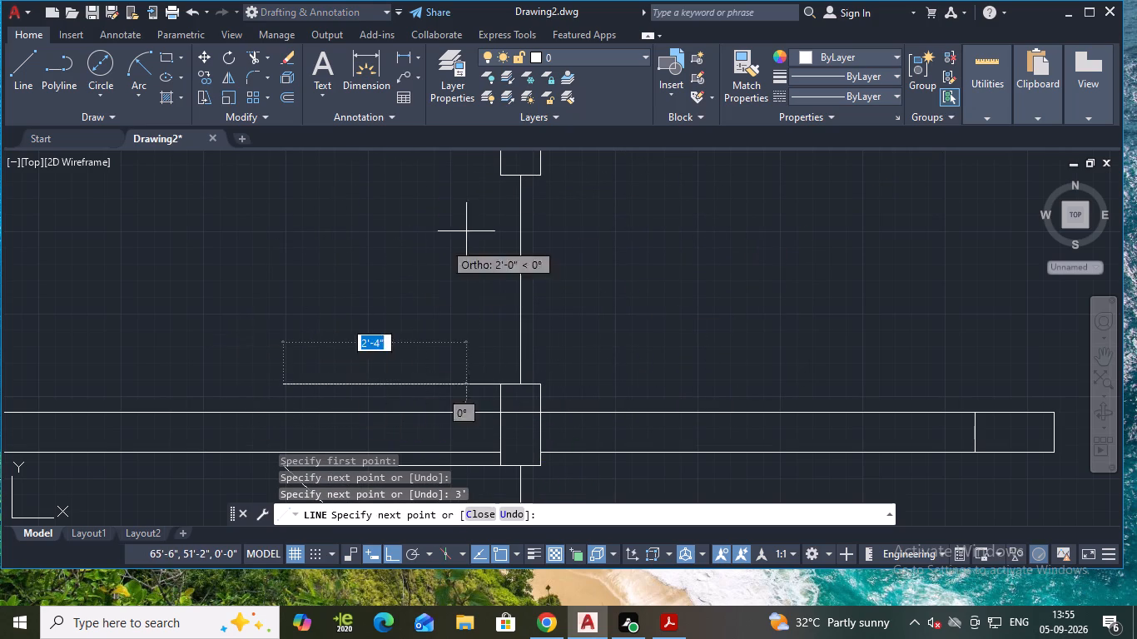
{"action": "left_click", "coordinate": [521, 174]}
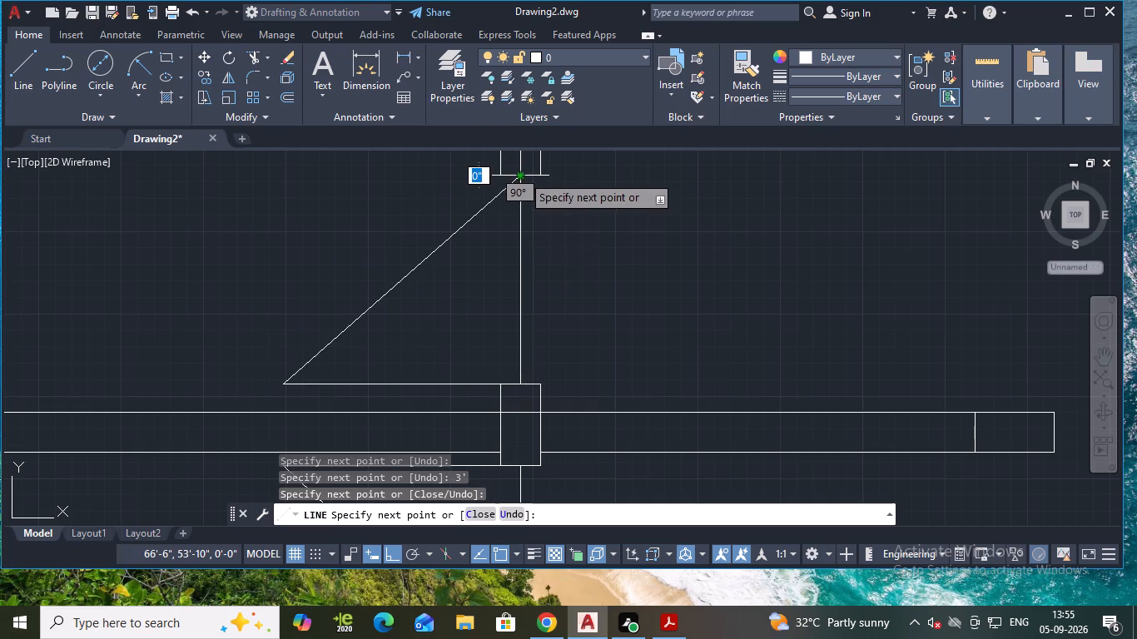
{"action": "right_click", "coordinate": [522, 175]}
{"action": "left_click", "coordinate": [545, 186]}
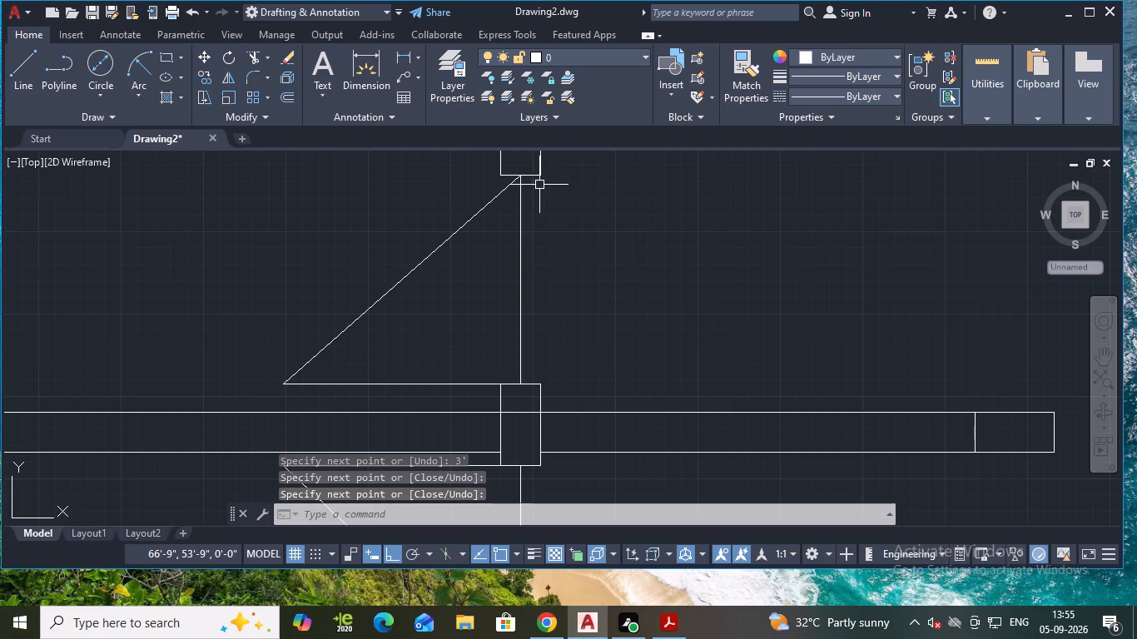
At the upper horizontal wall's open end, draw a door with an about 1'-11" base line, a 2' upward leaf and a closing diagonal.
{"action": "scroll", "coordinate": [539, 183], "scroll_direction": "down", "scroll_amount": 3}
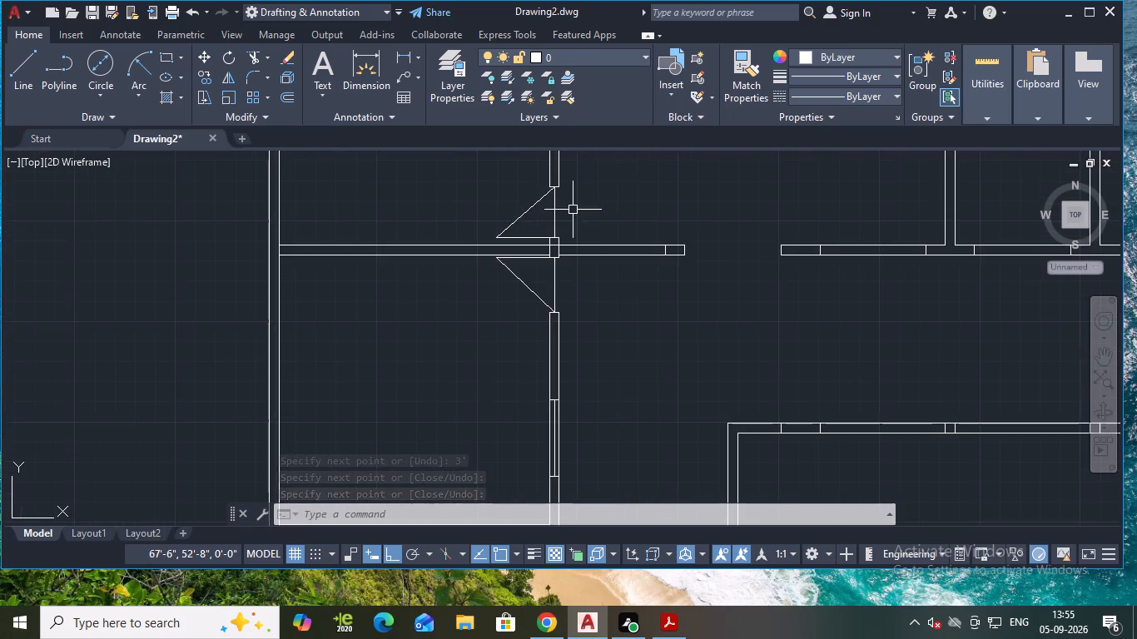
{"action": "middle_click_drag", "start_coordinate": [597, 225], "coordinate": [545, 281]}
{"action": "scroll", "coordinate": [548, 265], "scroll_direction": "down", "scroll_amount": 1}
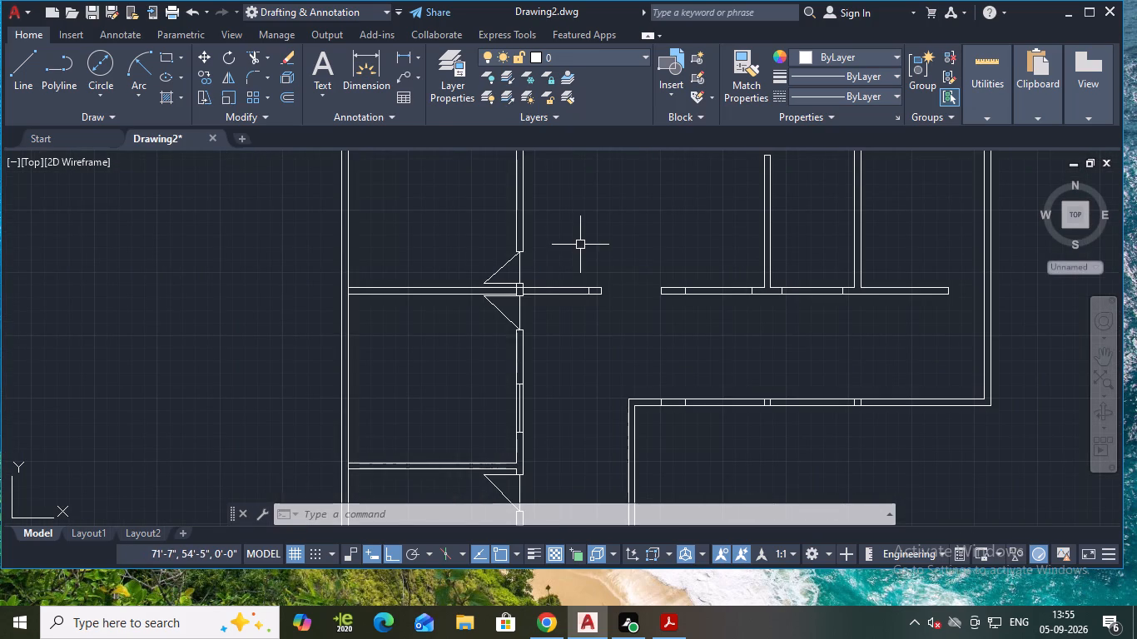
{"action": "middle_click_drag", "start_coordinate": [605, 236], "coordinate": [563, 278]}
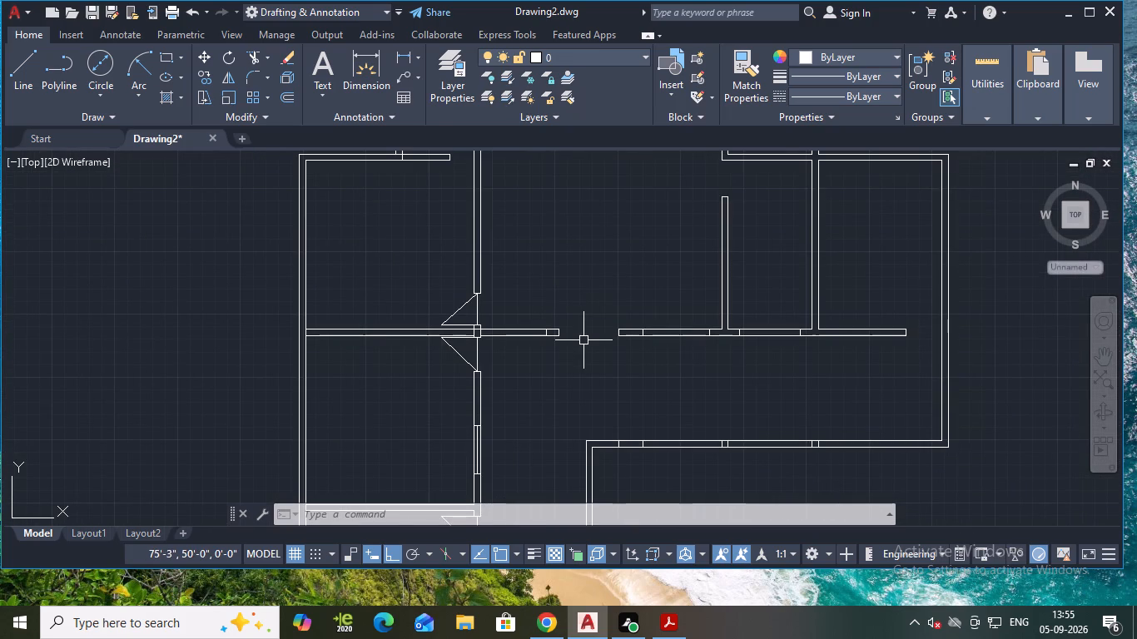
{"action": "middle_click_drag", "start_coordinate": [482, 243], "coordinate": [476, 346]}
{"action": "scroll", "coordinate": [456, 283], "scroll_direction": "up", "scroll_amount": 2}
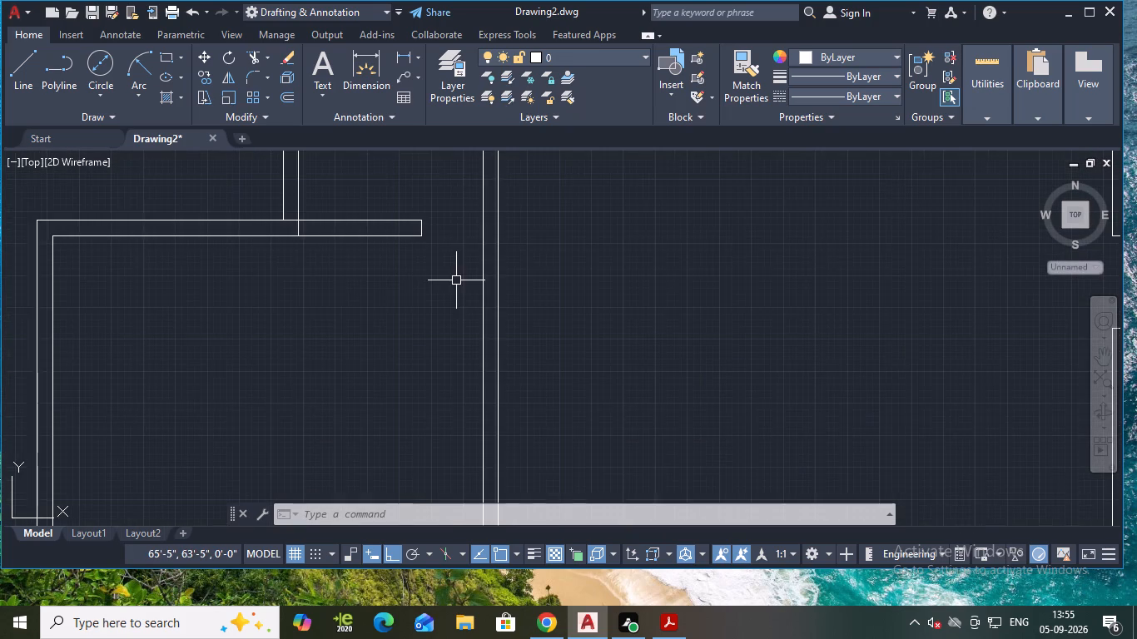
{"action": "middle_click_drag", "start_coordinate": [454, 243], "coordinate": [463, 344]}
{"action": "scroll", "coordinate": [459, 324], "scroll_direction": "up", "scroll_amount": 1}
{"action": "middle_click_drag", "start_coordinate": [461, 310], "coordinate": [460, 313]}
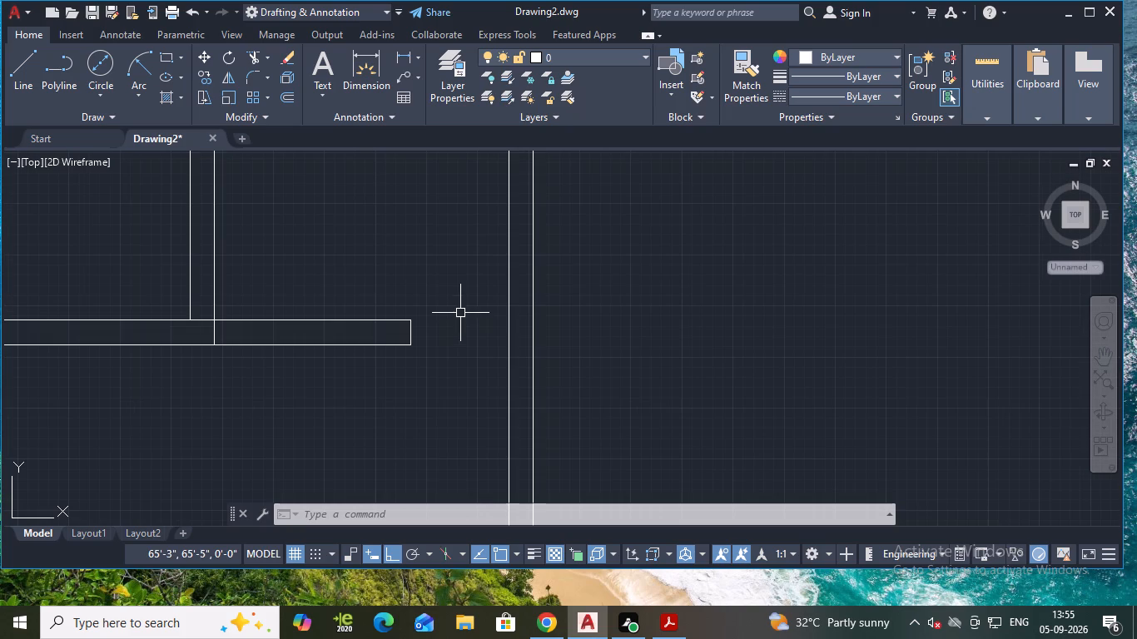
{"action": "middle_click_drag", "start_coordinate": [460, 313], "coordinate": [461, 383]}
{"action": "middle_click_drag", "start_coordinate": [444, 349], "coordinate": [441, 308]}
{"action": "key", "text": "space"}
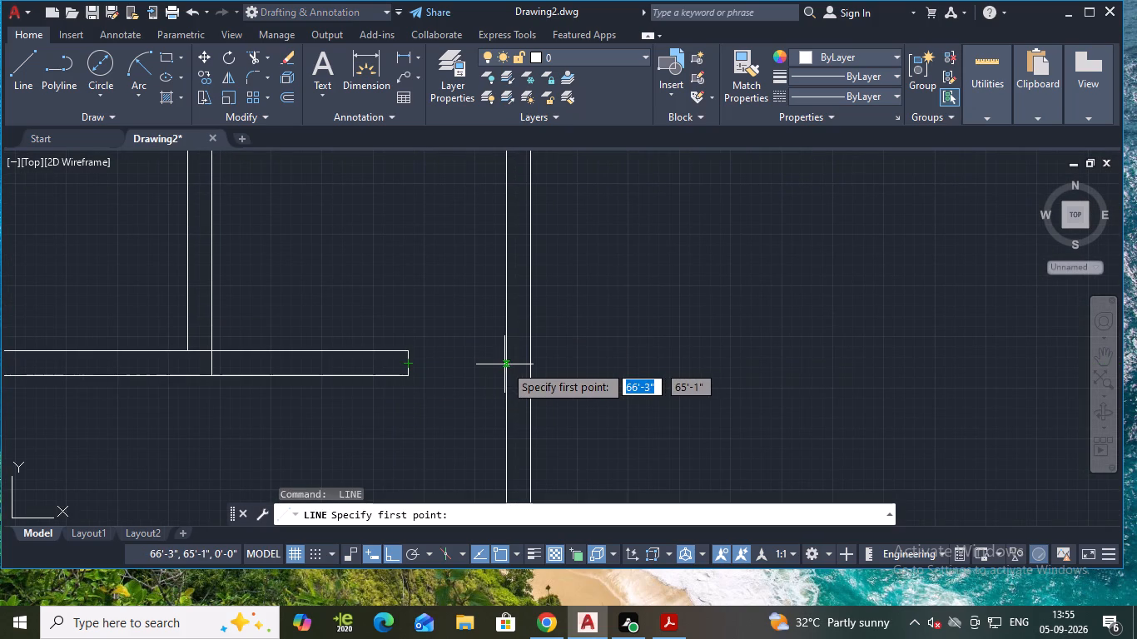
{"action": "left_click", "coordinate": [406, 360]}
{"action": "key", "text": "ctrl+z"}
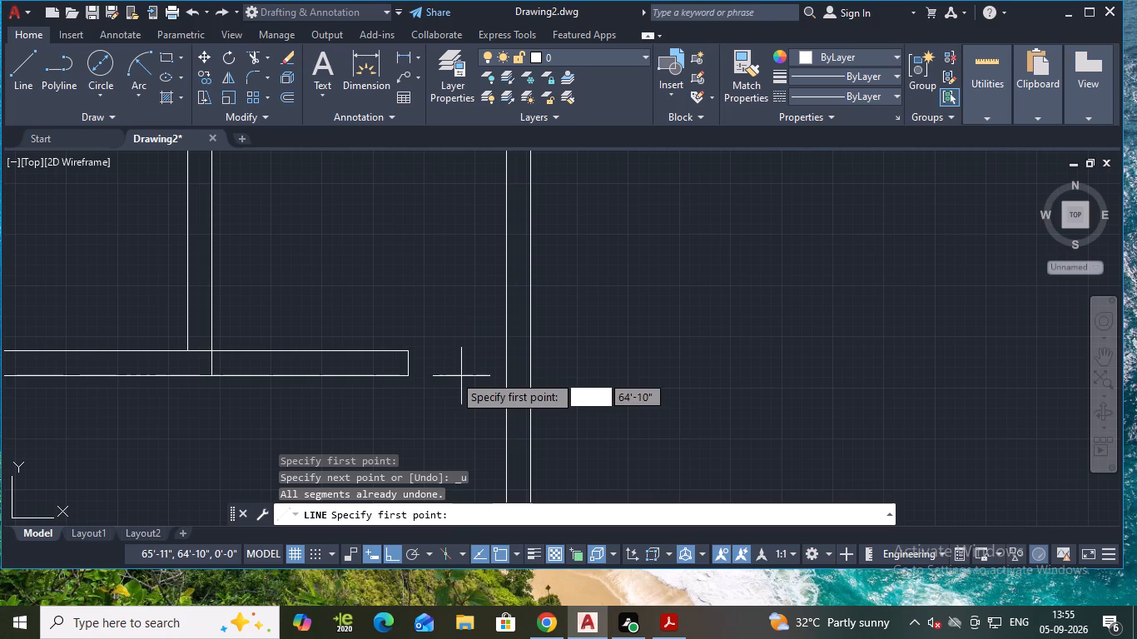
{"action": "left_click", "coordinate": [408, 361]}
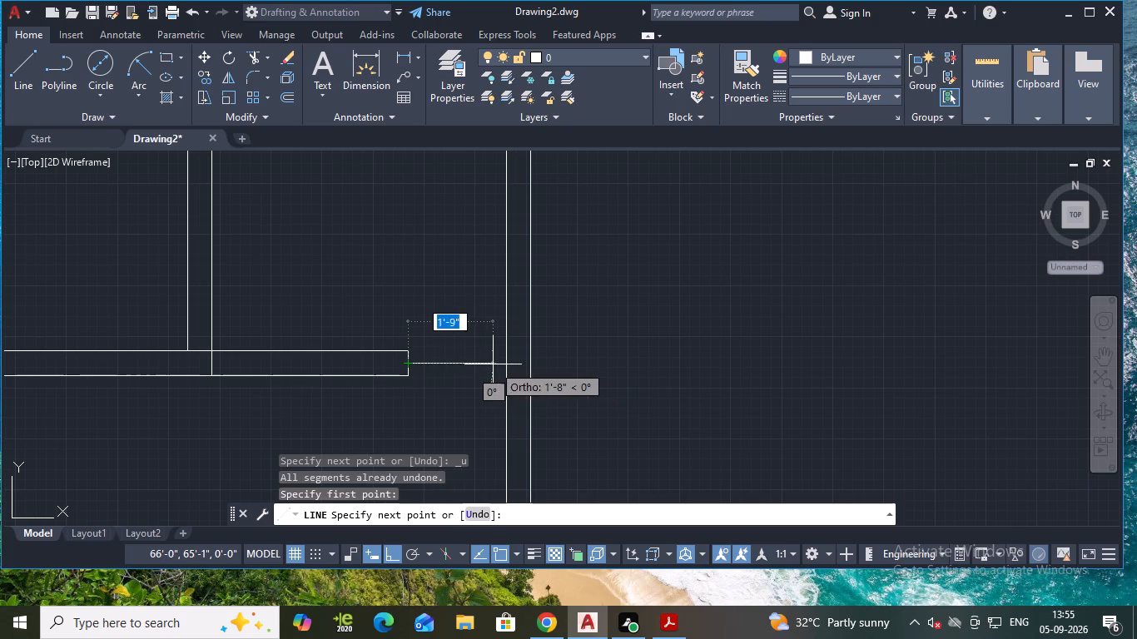
{"action": "left_click", "coordinate": [499, 362]}
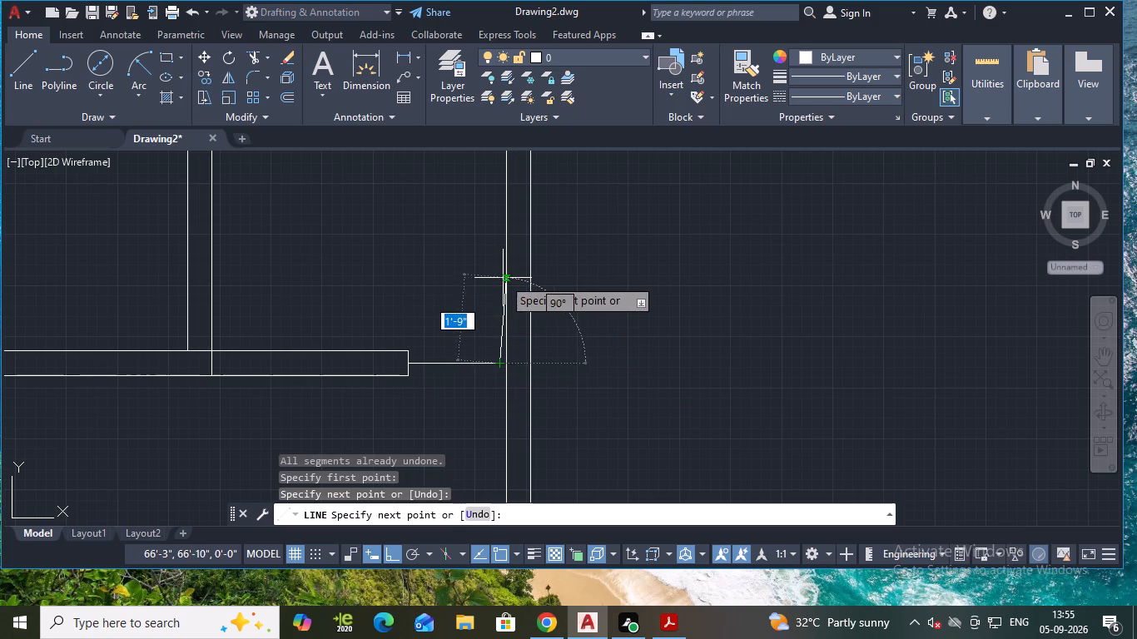
{"action": "type", "text": "2'"}
{"action": "key", "text": "Return"}
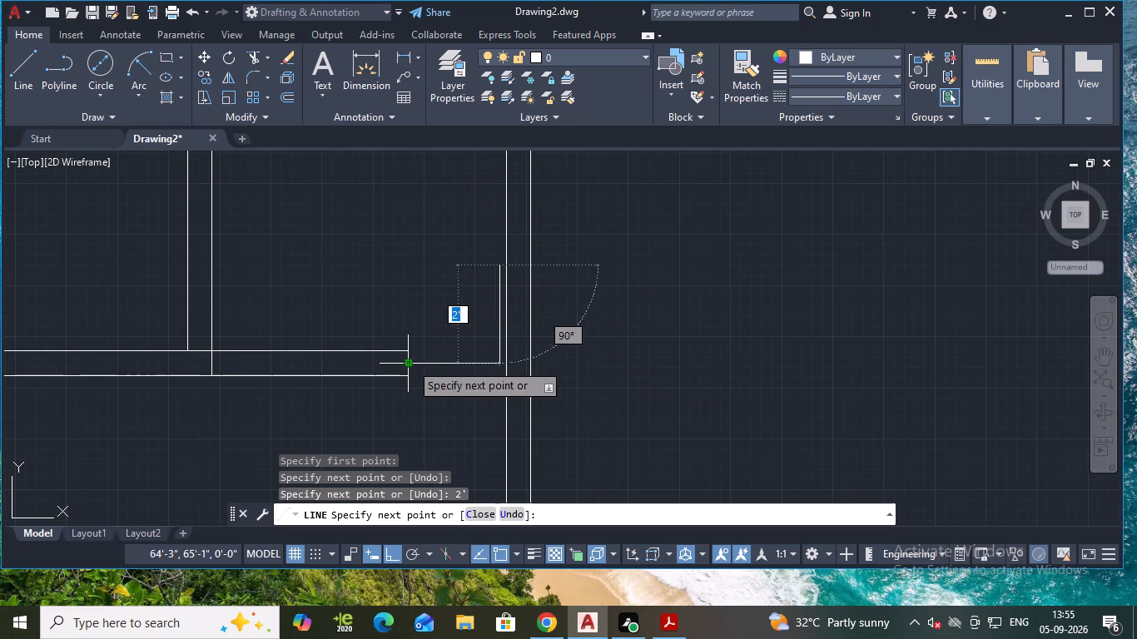
{"action": "left_click", "coordinate": [410, 362]}
{"action": "right_click", "coordinate": [410, 361]}
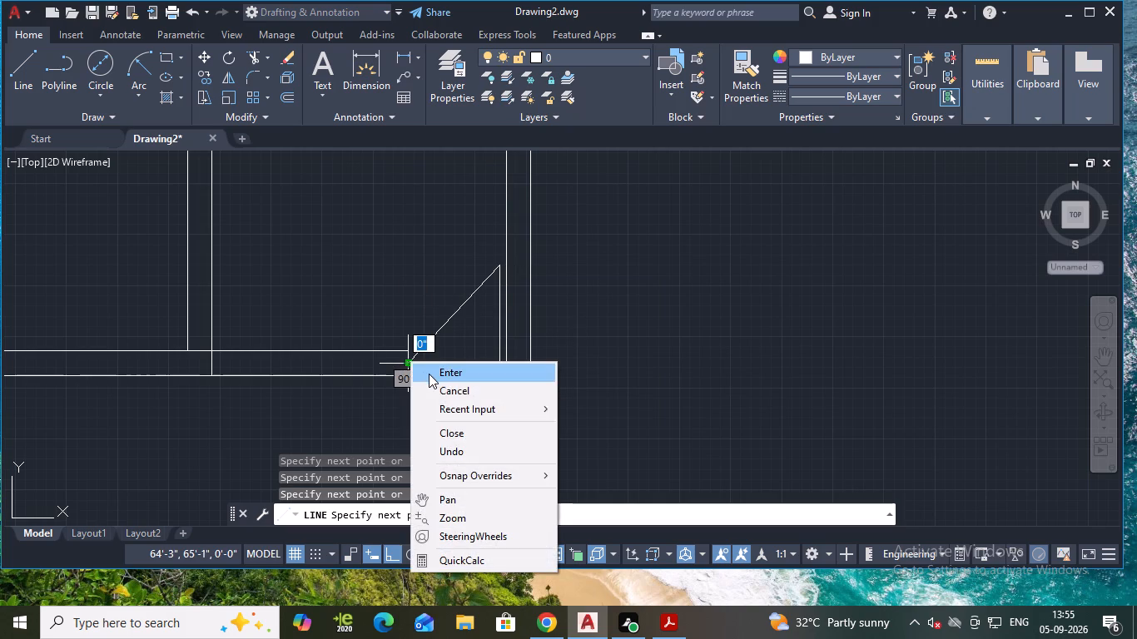
{"action": "left_click", "coordinate": [429, 374]}
Draw a jamb stub 6" high with 2" top edge between the new door's leaf side and the vertical wall's face.
{"action": "scroll", "coordinate": [515, 372], "scroll_direction": "up", "scroll_amount": 1}
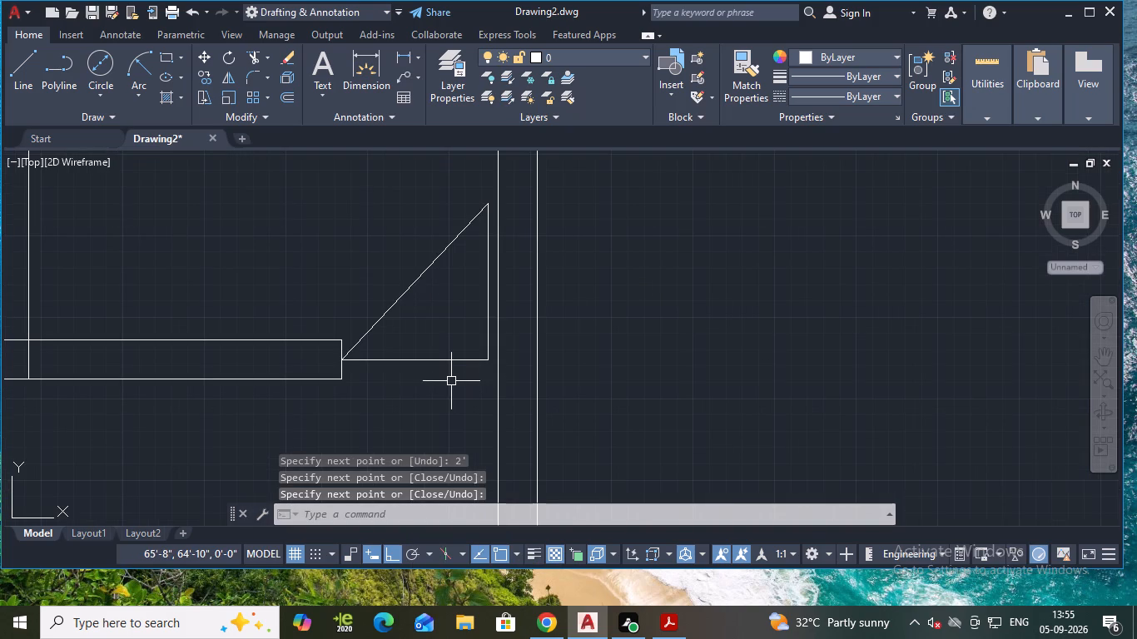
{"action": "key", "text": "space"}
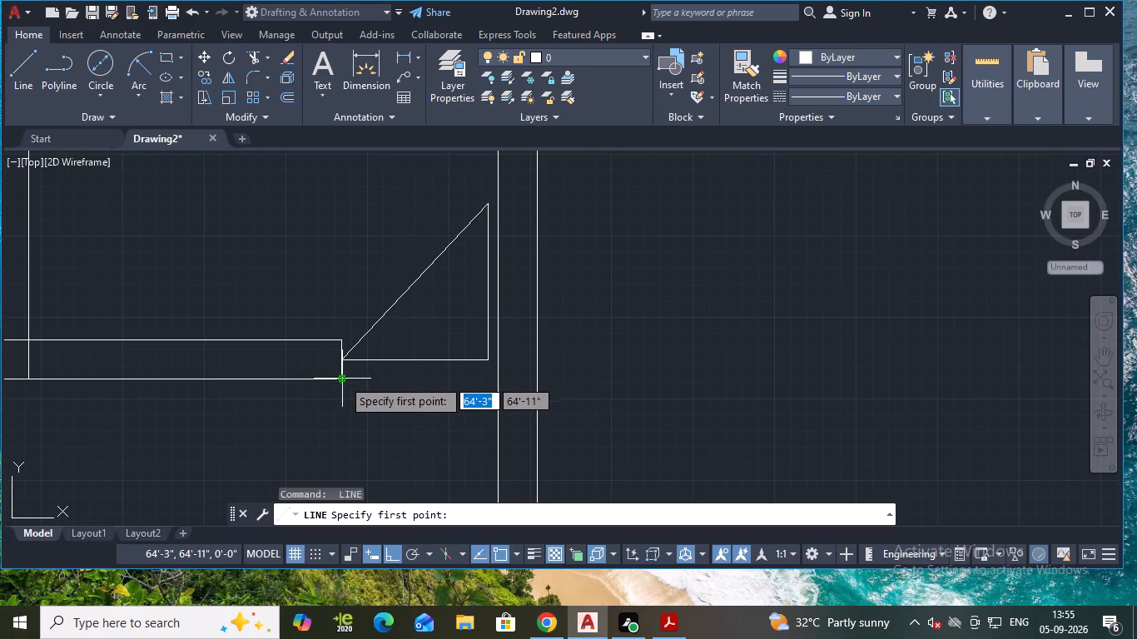
{"action": "left_click", "coordinate": [499, 377]}
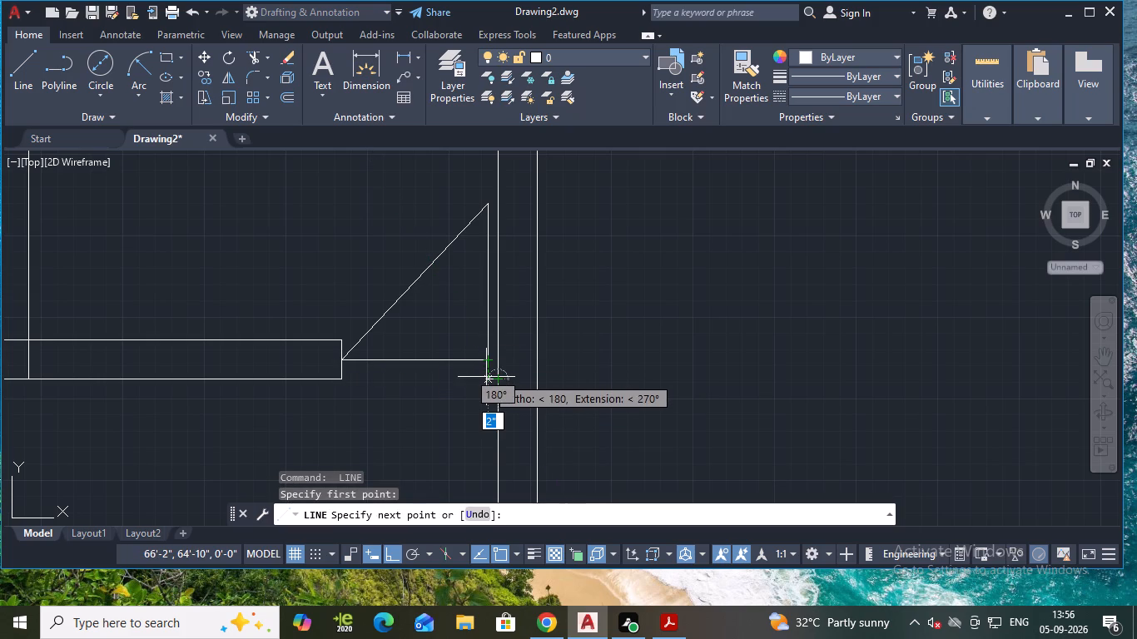
{"action": "left_click", "coordinate": [487, 379]}
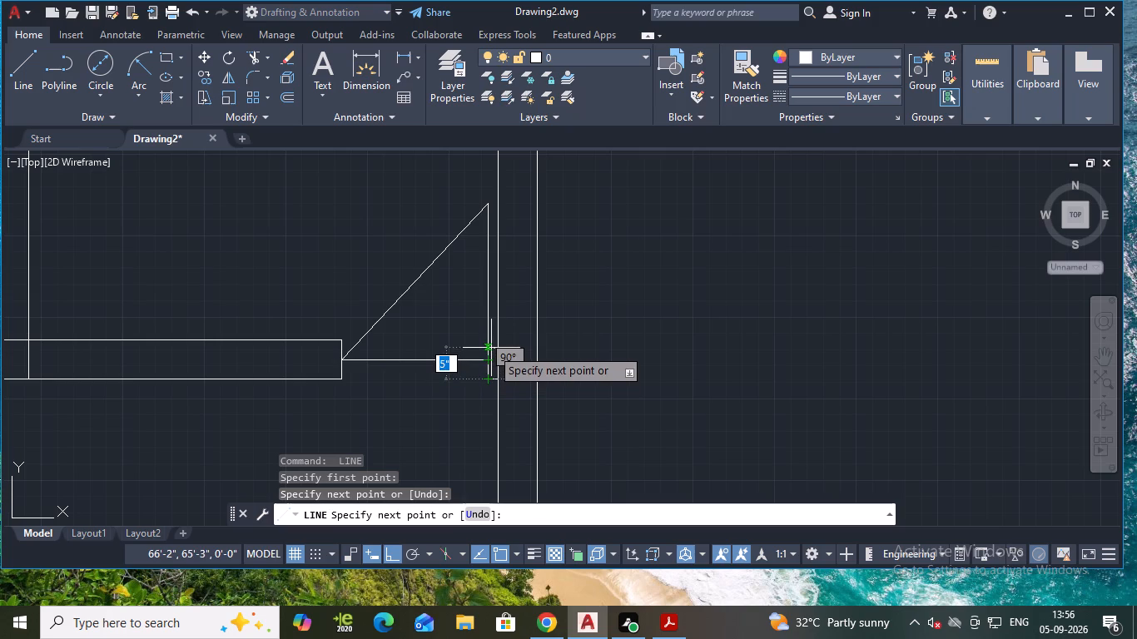
{"action": "type", "text": "6\""}
{"action": "key", "text": "Return"}
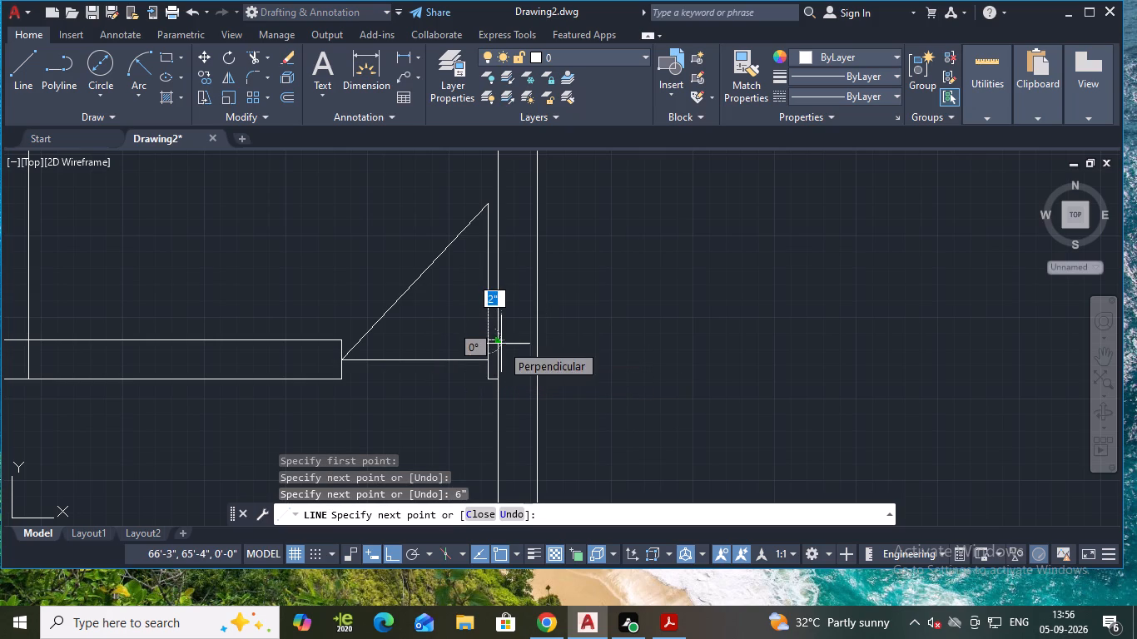
{"action": "type", "text": "2\""}
{"action": "key", "text": "Return"}
{"action": "key", "text": "Return"}
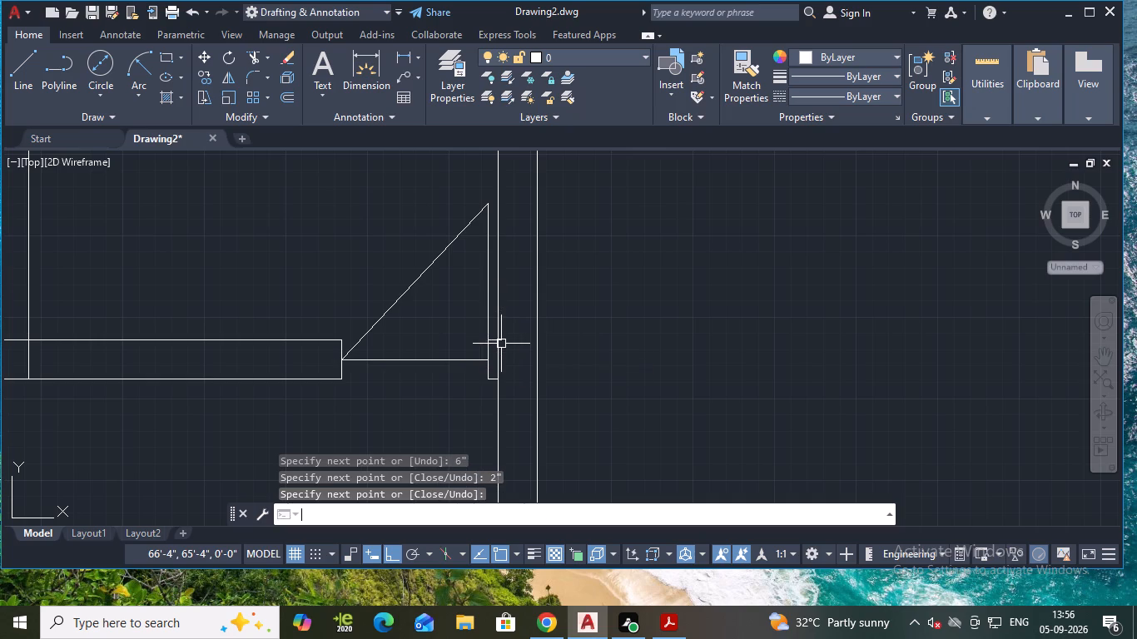
Stretch the overshooting end of the new stub's top edge back to the vertical wall's face.
{"action": "scroll", "coordinate": [534, 379], "scroll_direction": "down", "scroll_amount": 1}
{"action": "scroll", "coordinate": [519, 355], "scroll_direction": "up", "scroll_amount": 4}
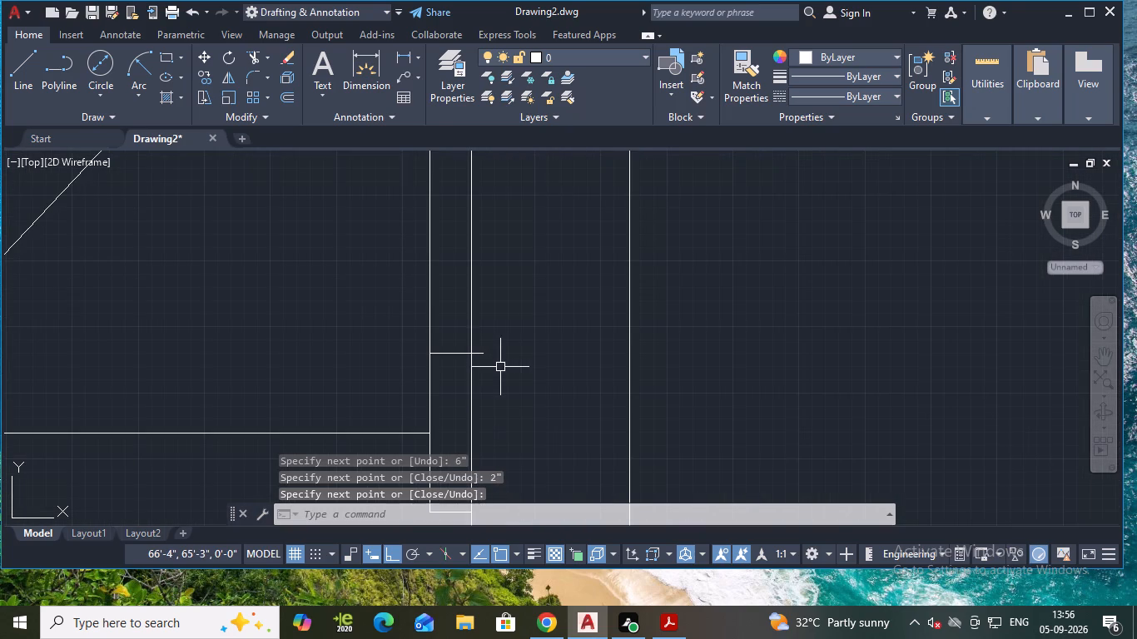
{"action": "left_click", "coordinate": [477, 350]}
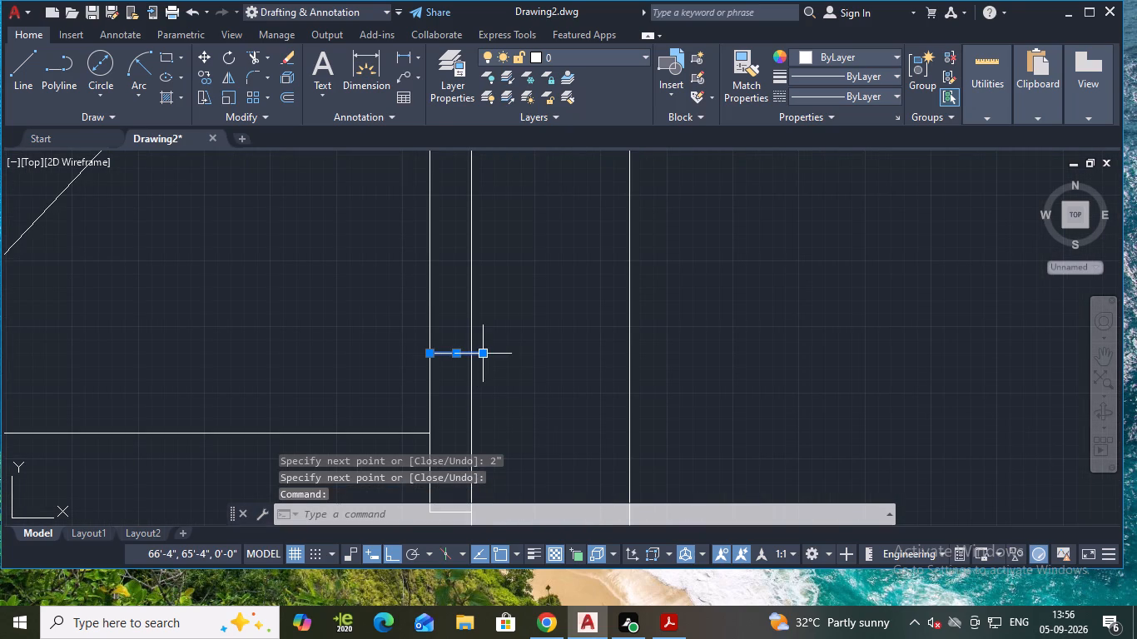
{"action": "left_click", "coordinate": [481, 351]}
{"action": "left_click", "coordinate": [471, 351]}
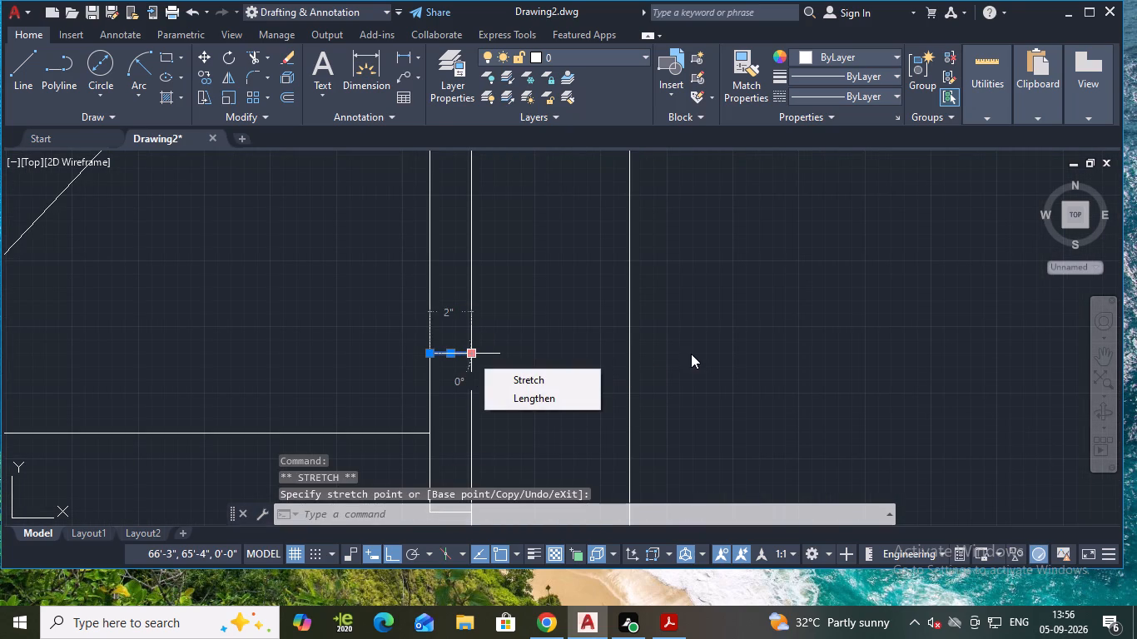
{"action": "key", "text": "Escape"}
{"action": "key", "text": "Escape"}
{"action": "scroll", "coordinate": [698, 351], "scroll_direction": "down", "scroll_amount": 2}
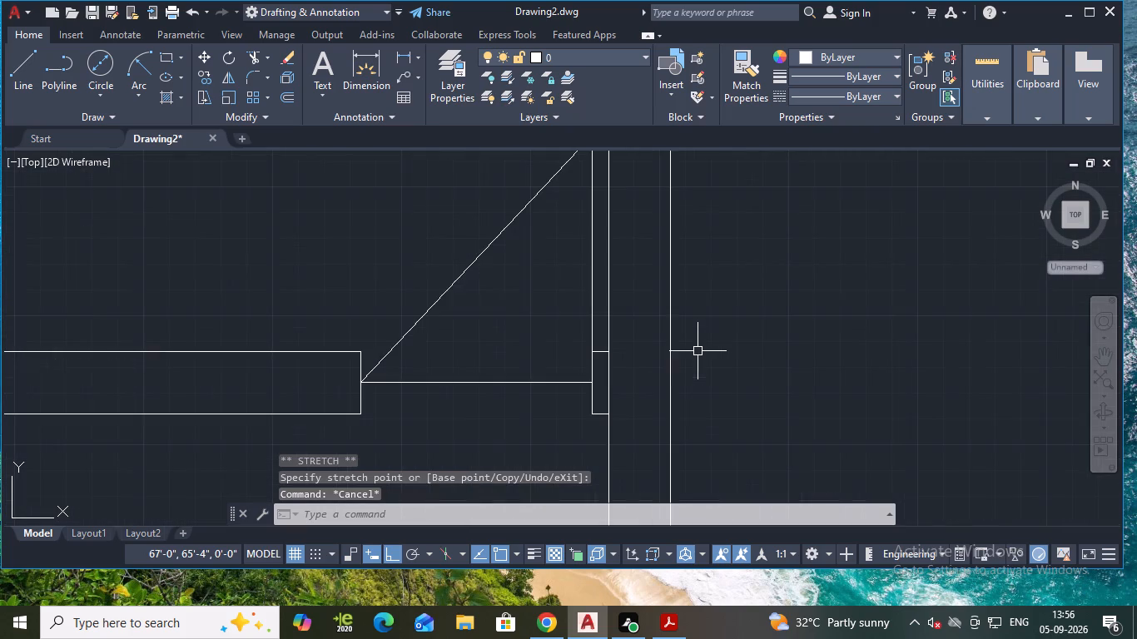
Draw a horizontal base line about 5' long across the open gap in the middle horizontal partition, joining the two jambs' midpoints.
{"action": "scroll", "coordinate": [685, 343], "scroll_direction": "down", "scroll_amount": 1}
{"action": "scroll", "coordinate": [553, 391], "scroll_direction": "down", "scroll_amount": 1}
{"action": "scroll", "coordinate": [628, 433], "scroll_direction": "down", "scroll_amount": 1}
{"action": "middle_click_drag", "start_coordinate": [628, 433], "coordinate": [626, 360]}
{"action": "scroll", "coordinate": [626, 360], "scroll_direction": "down", "scroll_amount": 2}
{"action": "middle_click_drag", "start_coordinate": [636, 394], "coordinate": [608, 294]}
{"action": "middle_click_drag", "start_coordinate": [708, 397], "coordinate": [623, 335]}
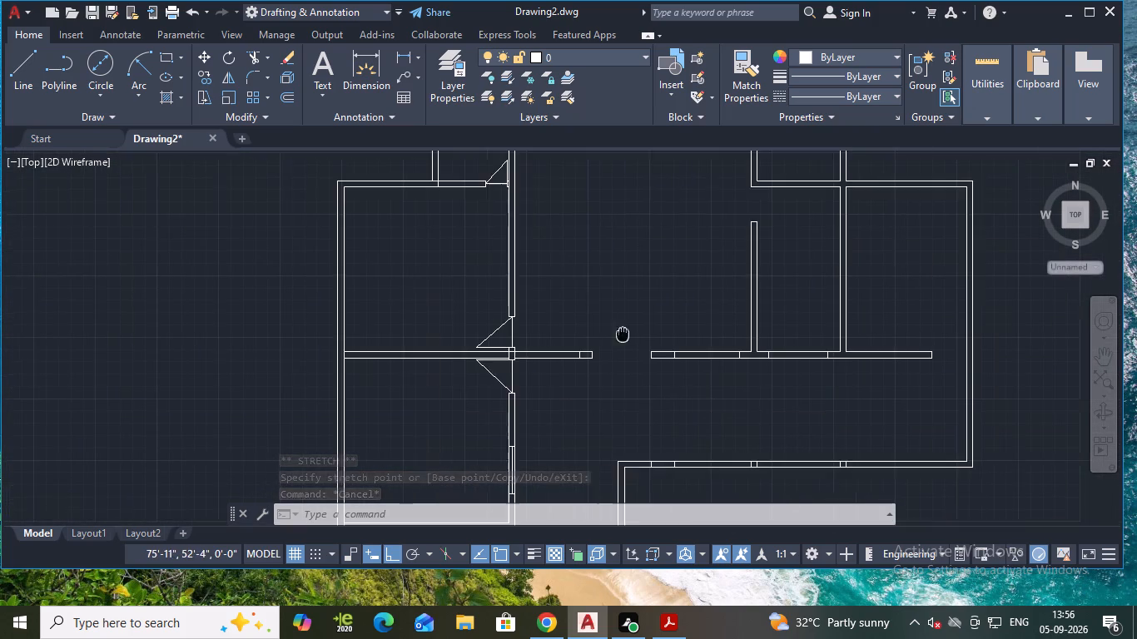
{"action": "scroll", "coordinate": [613, 376], "scroll_direction": "up", "scroll_amount": 2}
{"action": "middle_click_drag", "start_coordinate": [620, 359], "coordinate": [584, 385]}
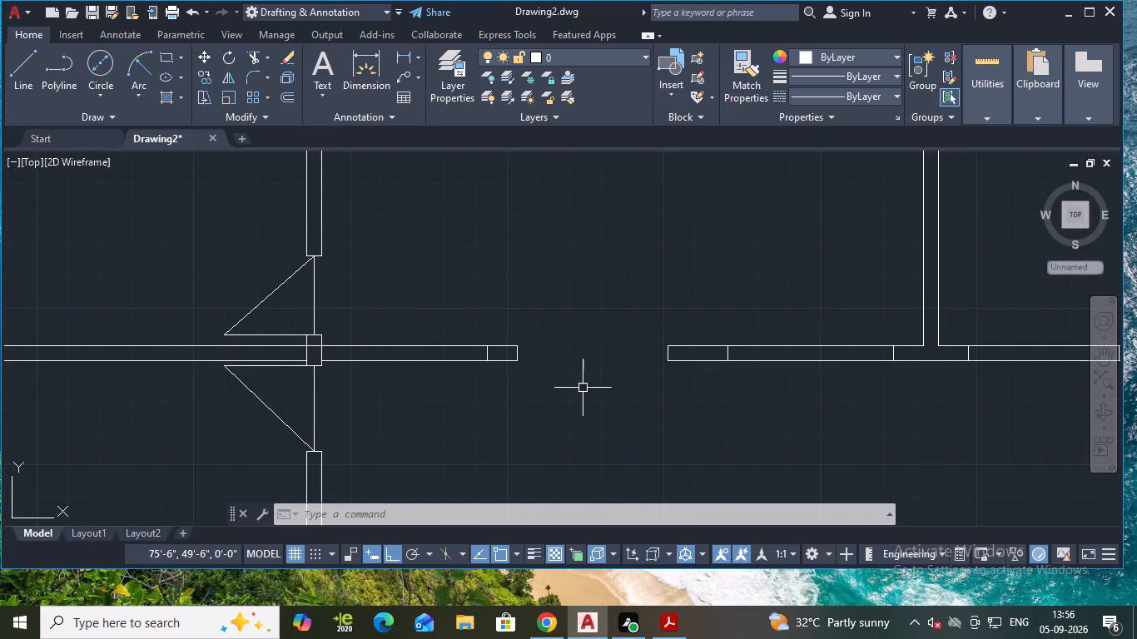
{"action": "scroll", "coordinate": [561, 365], "scroll_direction": "up", "scroll_amount": 1}
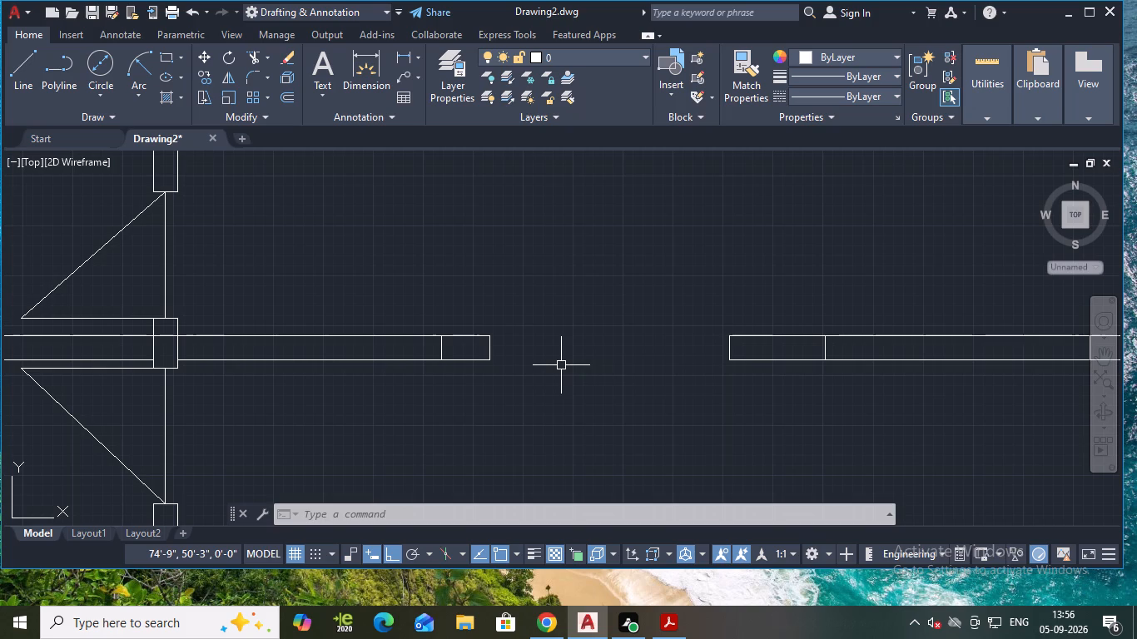
{"action": "key", "text": "l"}
{"action": "key", "text": "Return"}
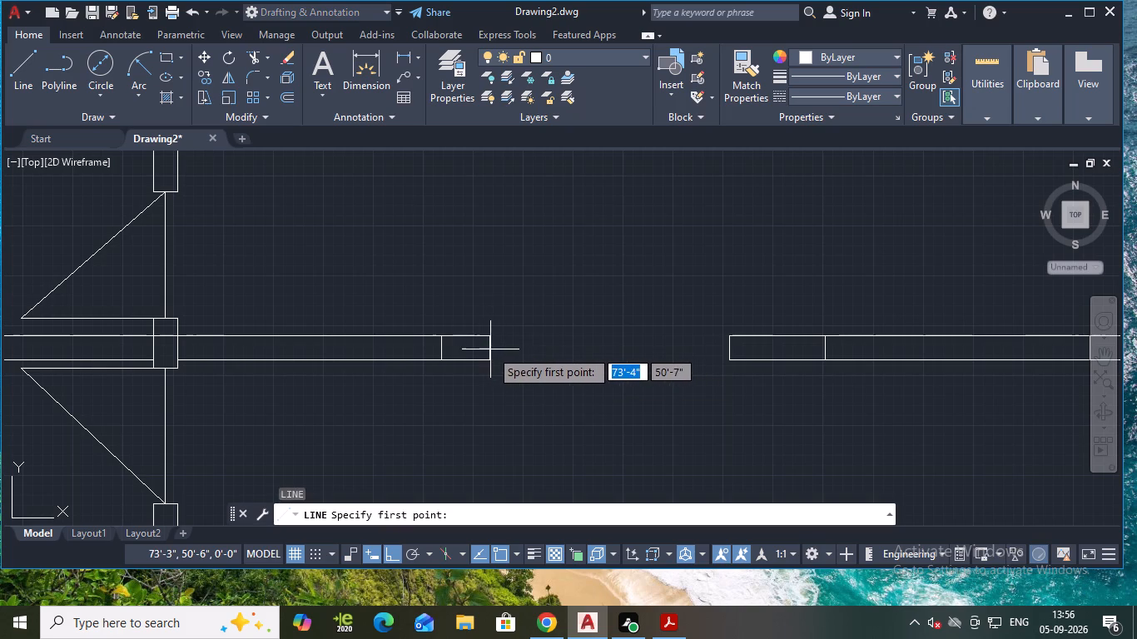
{"action": "left_click", "coordinate": [489, 345]}
{"action": "key", "text": "ctrl+z"}
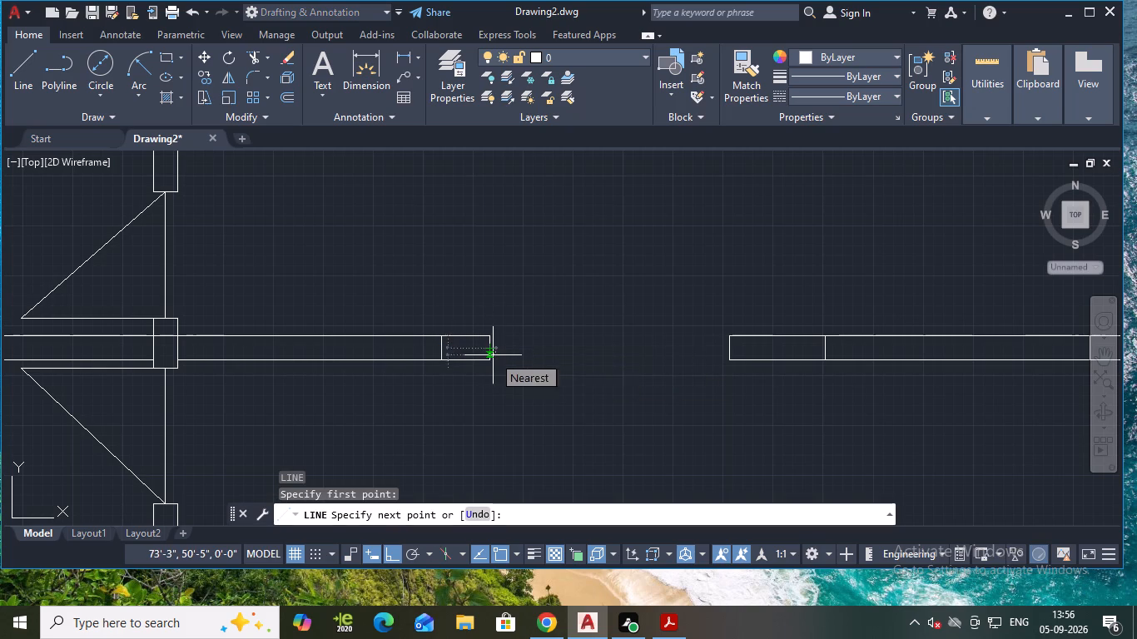
{"action": "left_click", "coordinate": [491, 344]}
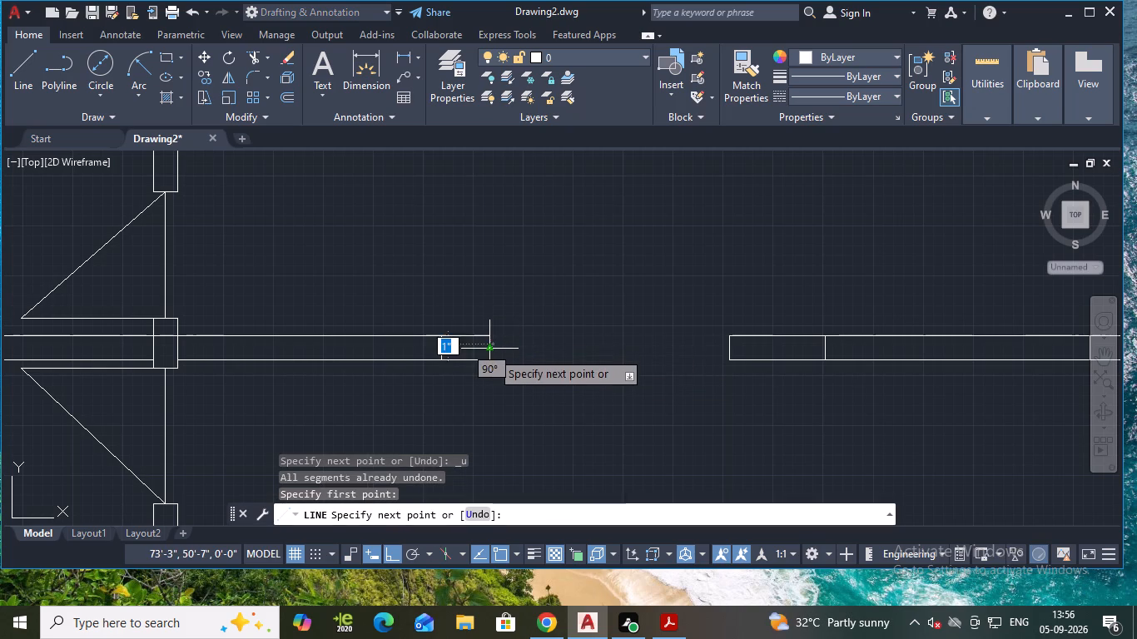
{"action": "key", "text": "ctrl+z"}
{"action": "scroll", "coordinate": [491, 349], "scroll_direction": "up", "scroll_amount": 2}
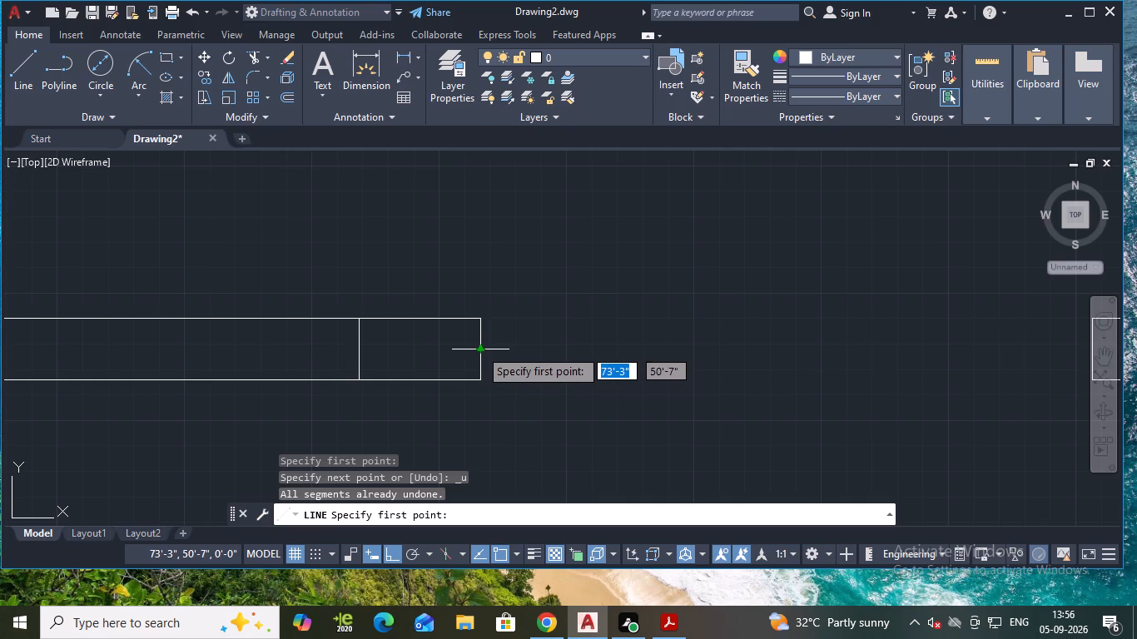
{"action": "left_click", "coordinate": [480, 347]}
{"action": "scroll", "coordinate": [621, 351], "scroll_direction": "down", "scroll_amount": 1}
{"action": "middle_click_drag", "start_coordinate": [621, 346], "coordinate": [557, 334]}
{"action": "scroll", "coordinate": [557, 336], "scroll_direction": "down", "scroll_amount": 2}
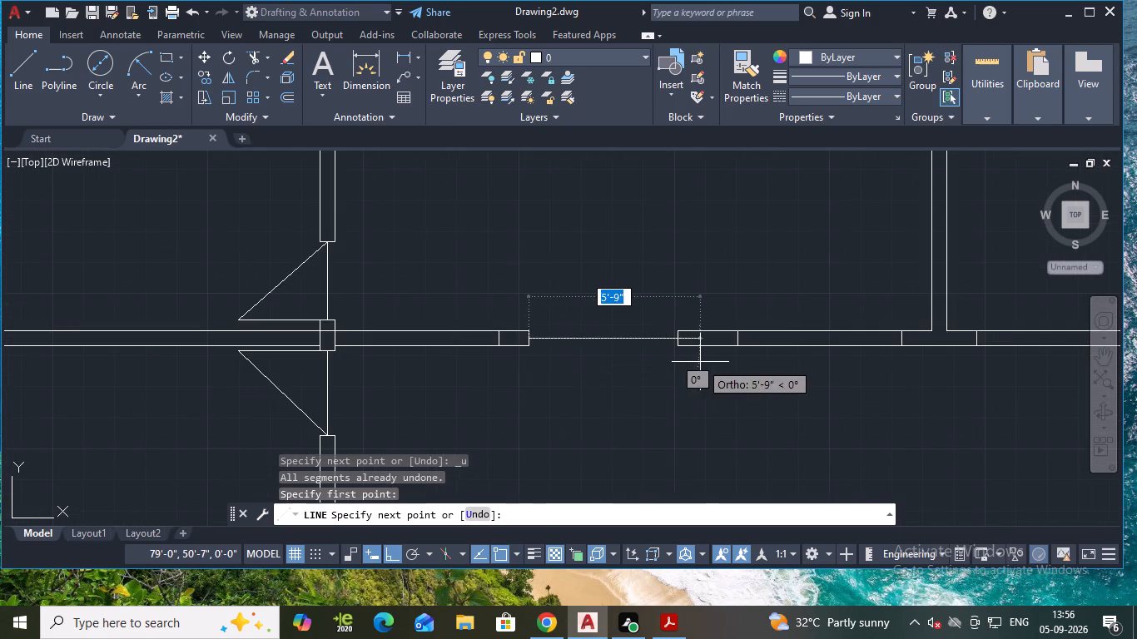
{"action": "scroll", "coordinate": [686, 342], "scroll_direction": "up", "scroll_amount": 2}
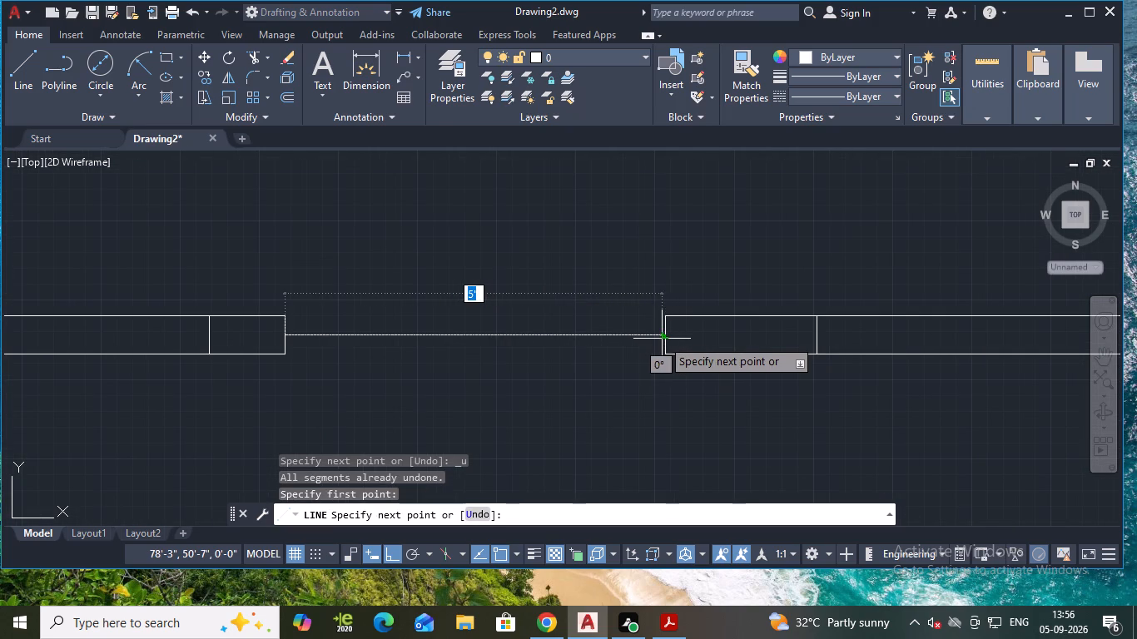
{"action": "left_click", "coordinate": [666, 332]}
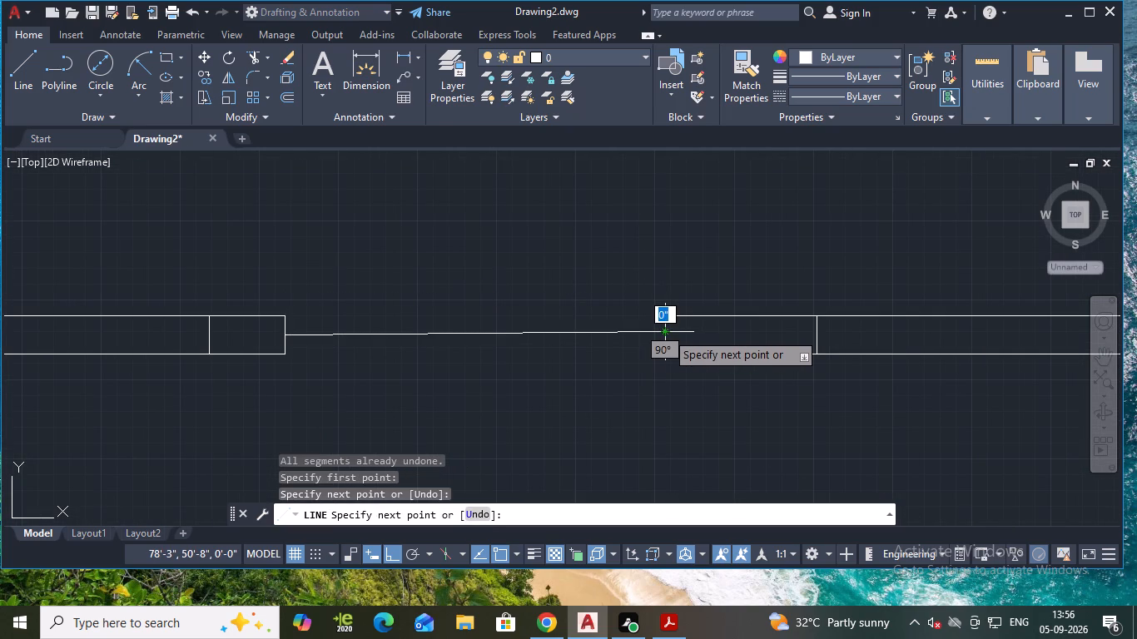
{"action": "key", "text": "ctrl+z"}
{"action": "left_click", "coordinate": [667, 331]}
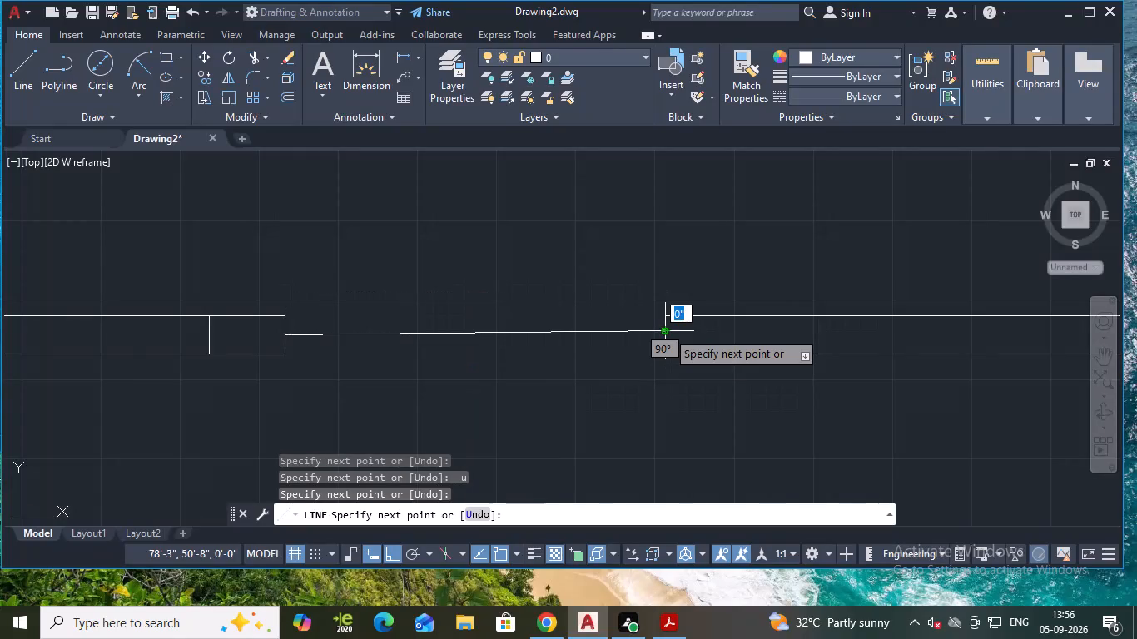
{"action": "key", "text": "ctrl+z"}
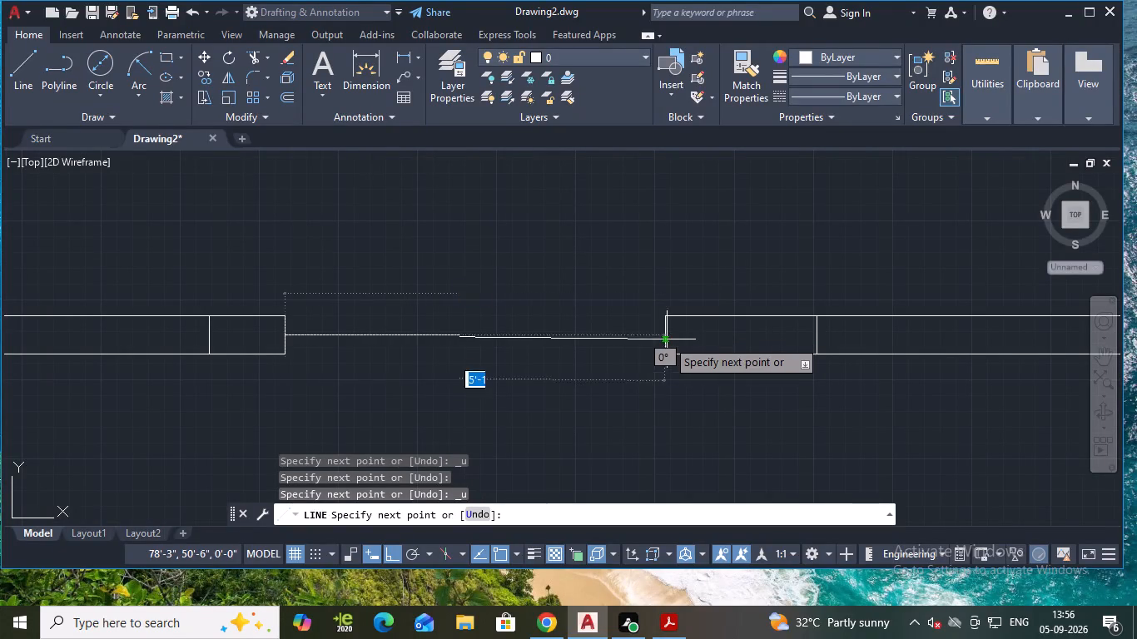
{"action": "left_click", "coordinate": [666, 333]}
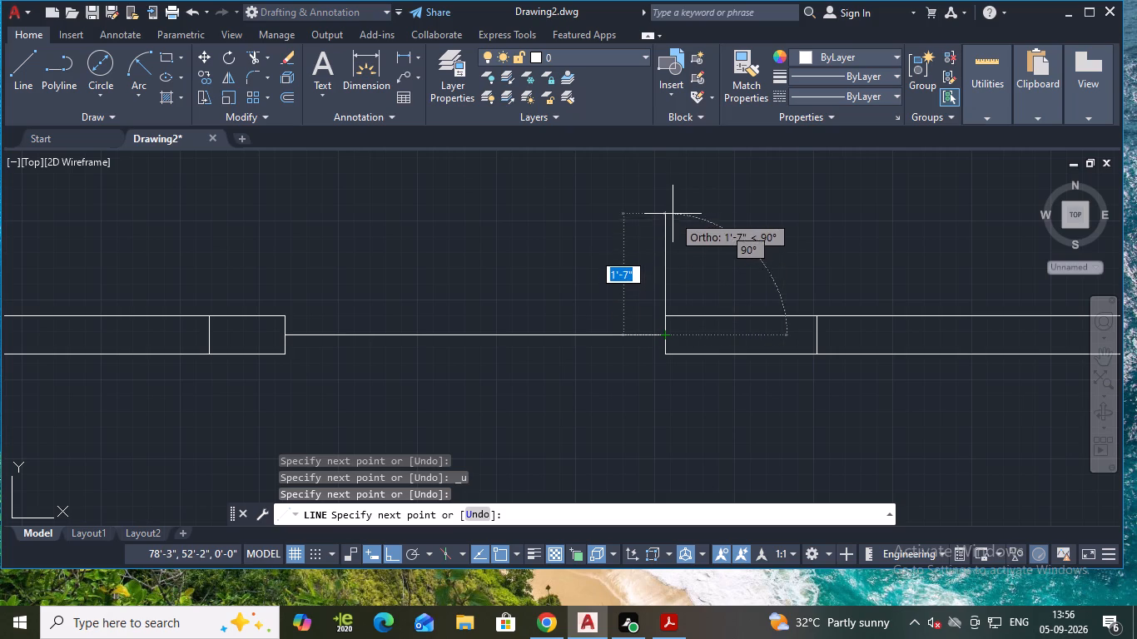
From the base line's right end, draw a 2' upward door leaf and a diagonal down to the base line's midpoint.
{"action": "type", "text": "2'"}
{"action": "key", "text": "Return"}
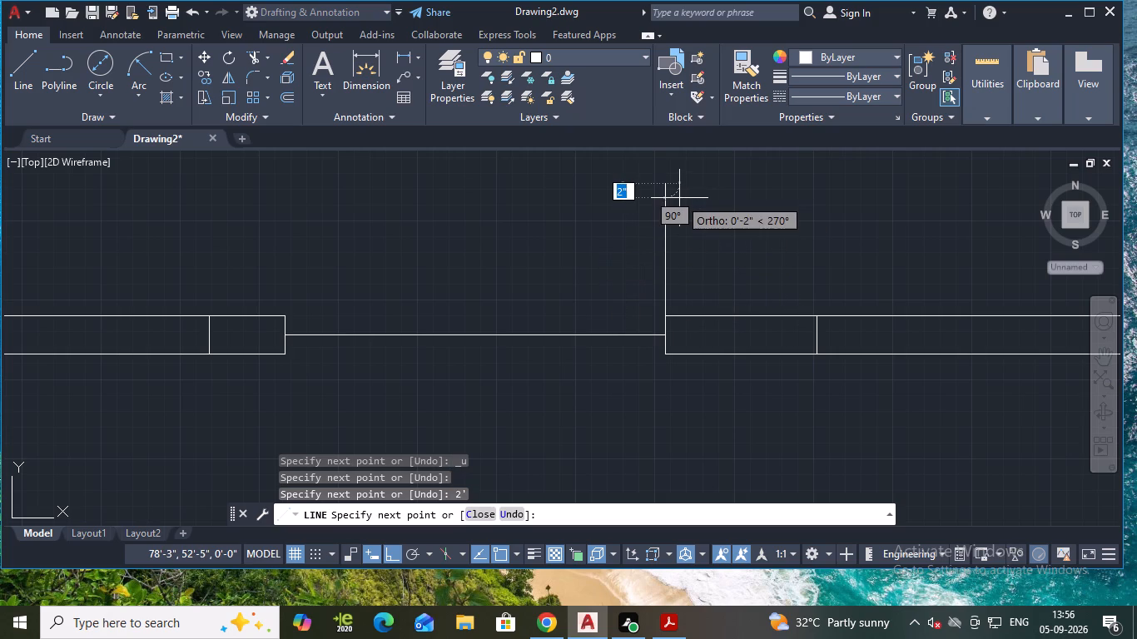
{"action": "left_click", "coordinate": [476, 336]}
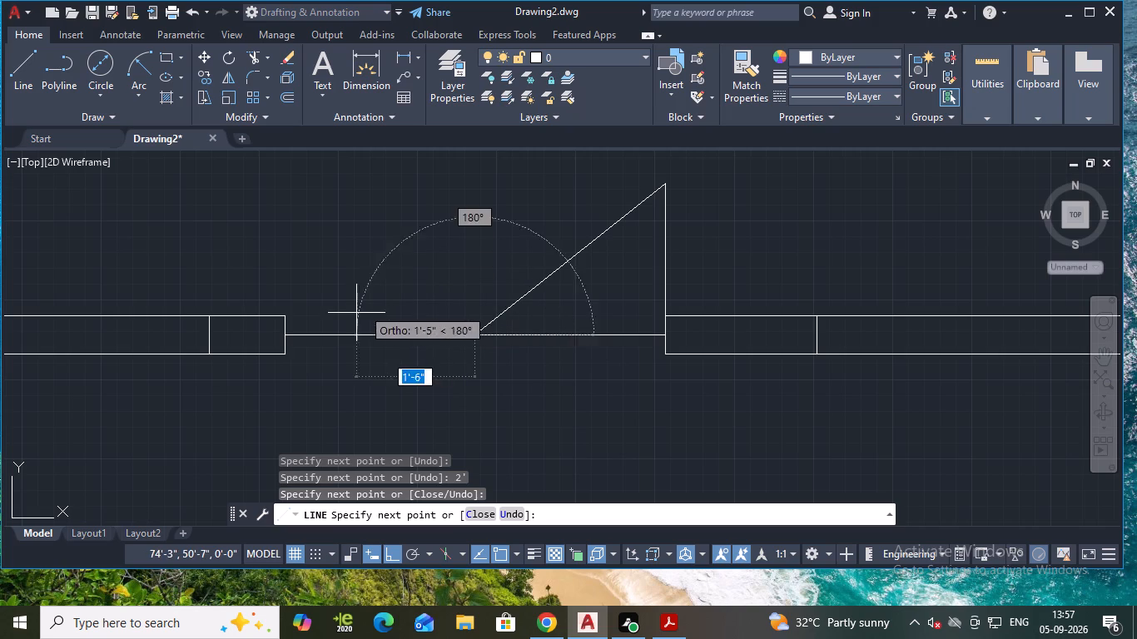
Continue to the left jamb, draw a 2' upward leaf and a diagonal down to the base line's midpoint, completing the double door.
{"action": "left_click", "coordinate": [285, 332]}
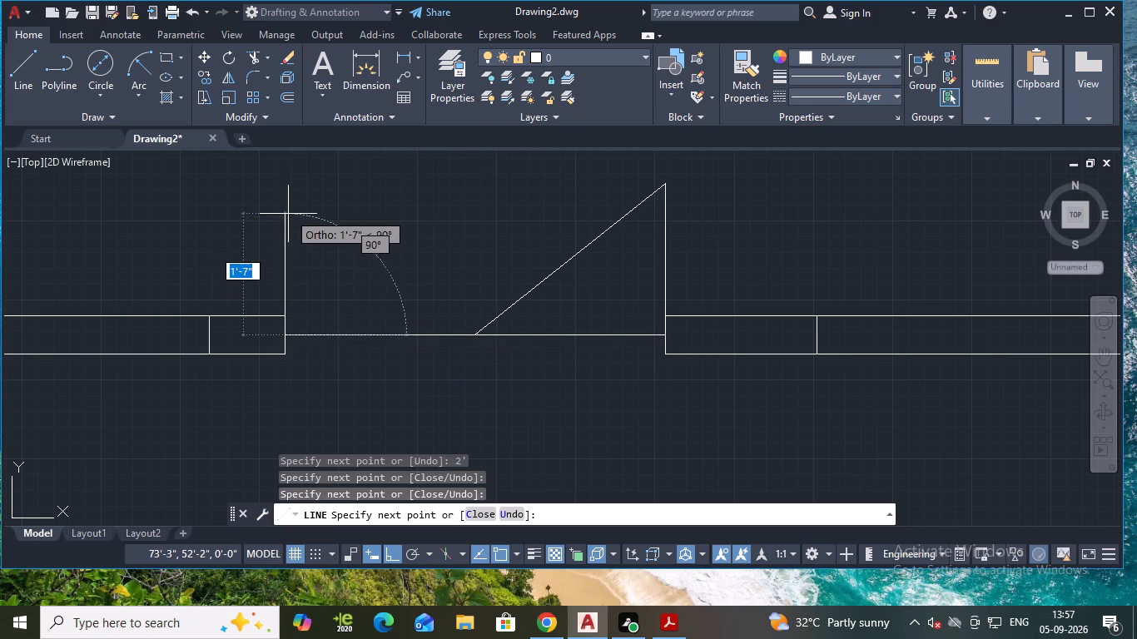
{"action": "middle_click_drag", "start_coordinate": [290, 194], "coordinate": [335, 373]}
{"action": "type", "text": "2'"}
{"action": "key", "text": "Return"}
{"action": "scroll", "coordinate": [357, 367], "scroll_direction": "down", "scroll_amount": 2}
{"action": "middle_click_drag", "start_coordinate": [355, 355], "coordinate": [355, 338]}
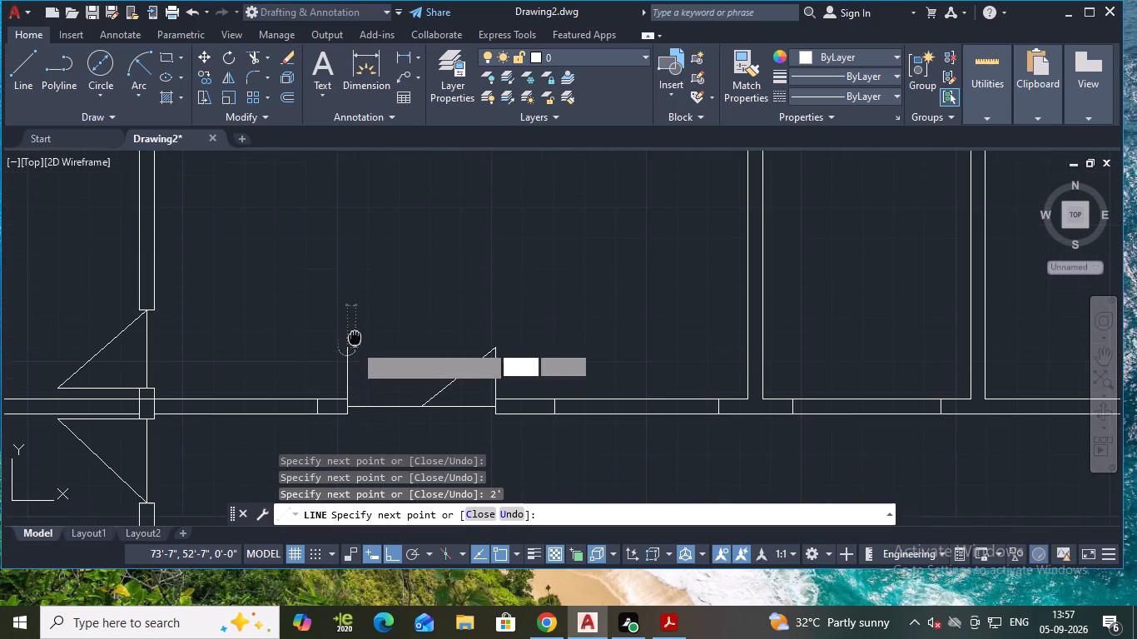
{"action": "middle_click", "coordinate": [353, 269]}
{"action": "scroll", "coordinate": [427, 409], "scroll_direction": "up", "scroll_amount": 2}
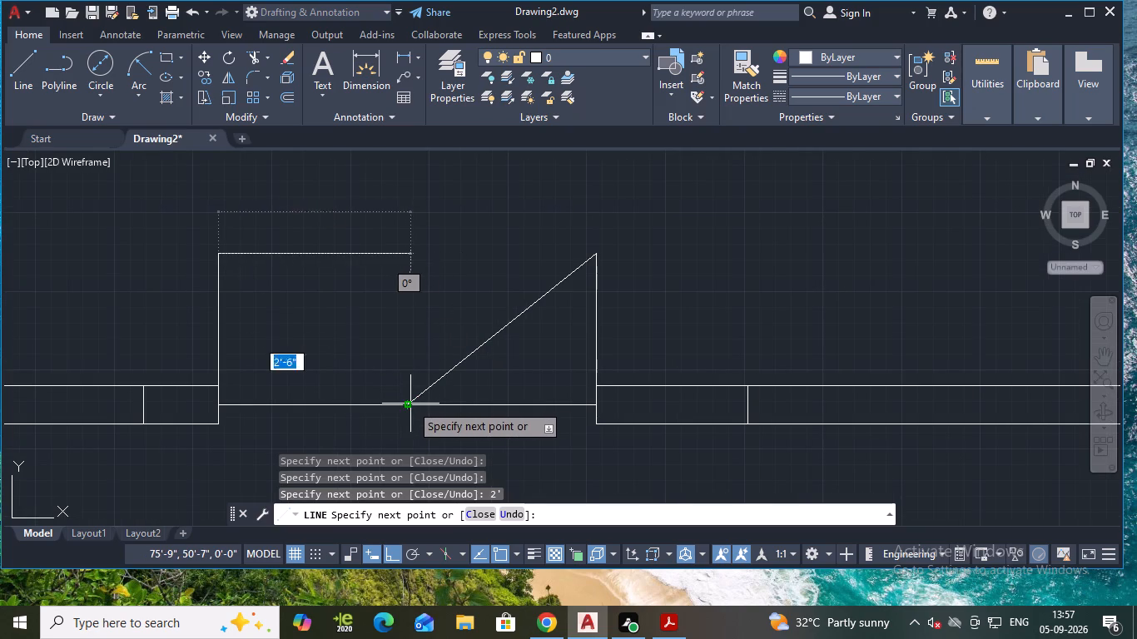
{"action": "left_click", "coordinate": [410, 401]}
{"action": "key", "text": "ctrl+z"}
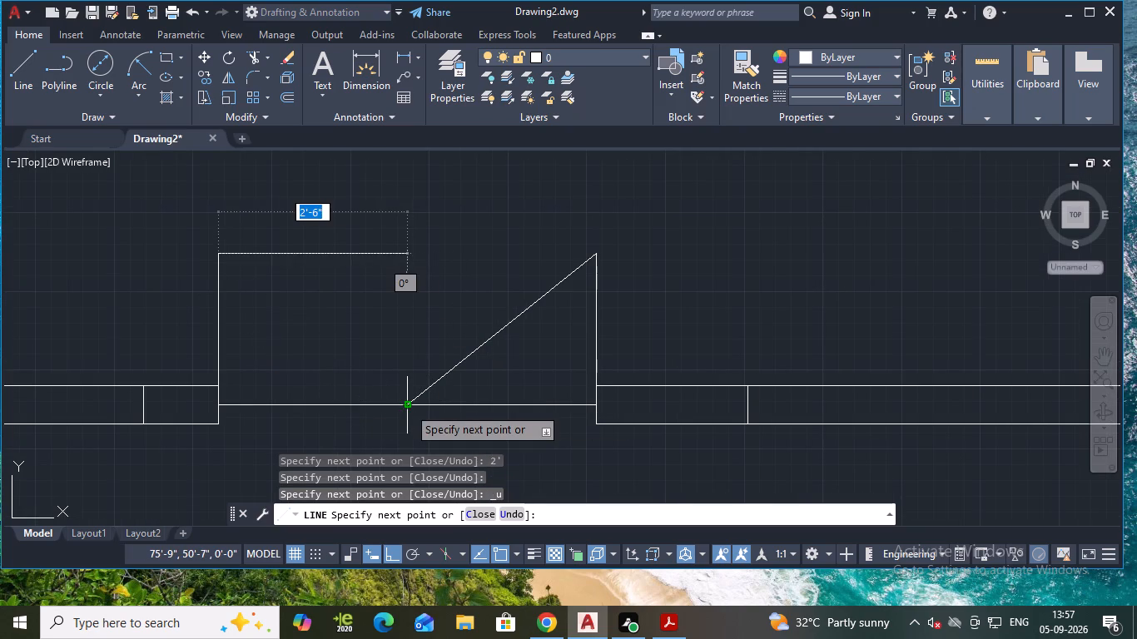
{"action": "left_click", "coordinate": [407, 406]}
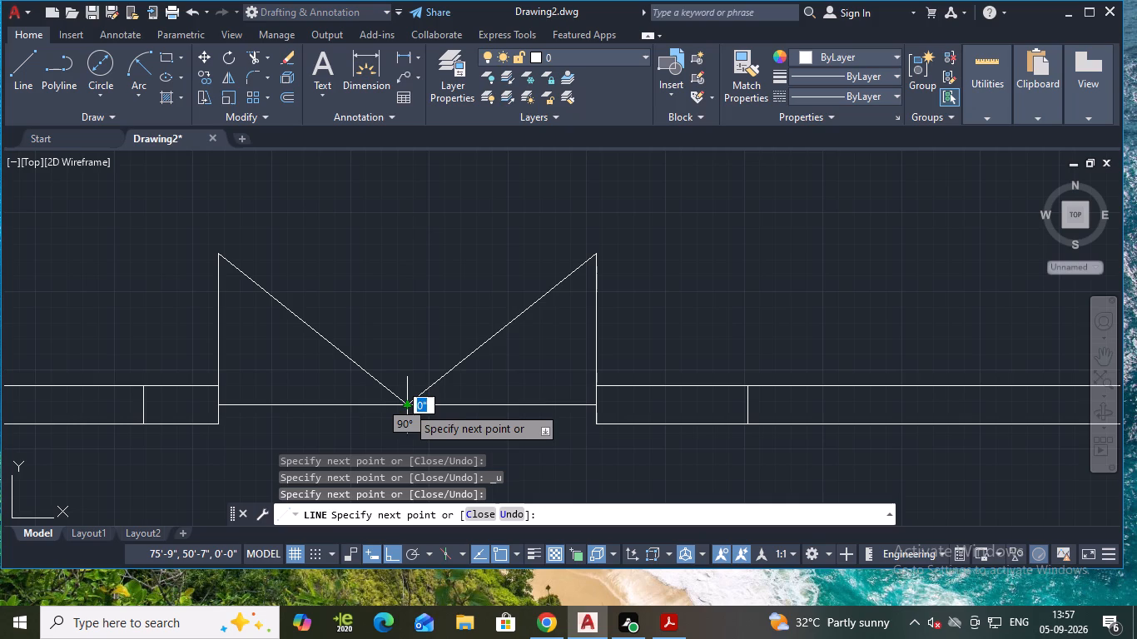
{"action": "right_click", "coordinate": [404, 408]}
{"action": "left_click", "coordinate": [463, 214]}
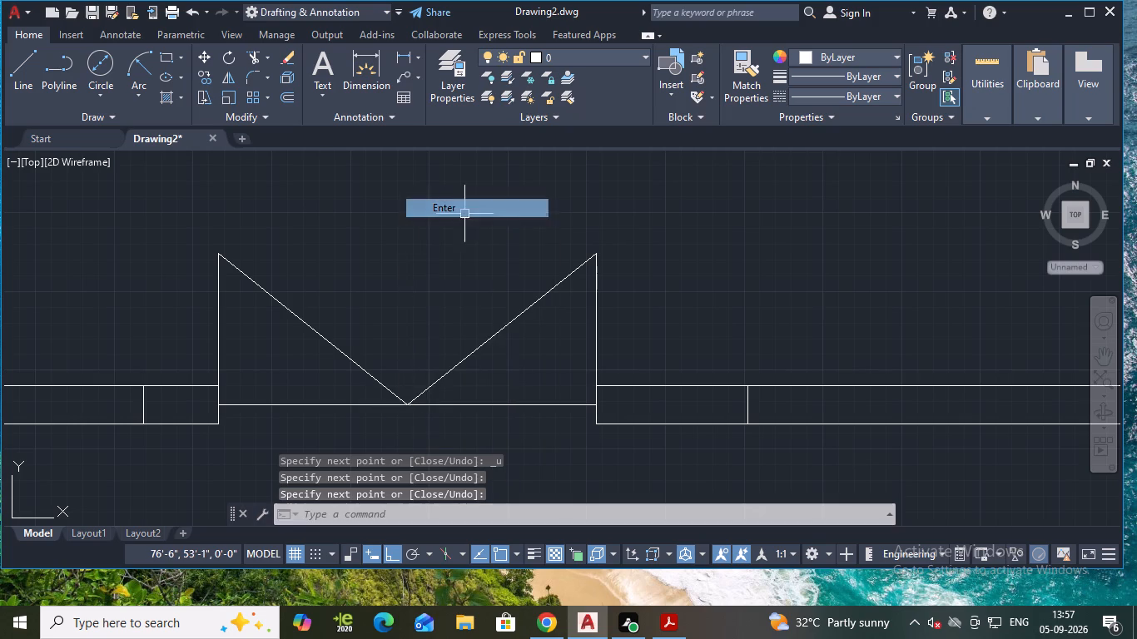
Trim the stub lines between the partition faces where the horizontal partition meets the two single doors.
{"action": "scroll", "coordinate": [496, 343], "scroll_direction": "down", "scroll_amount": 2}
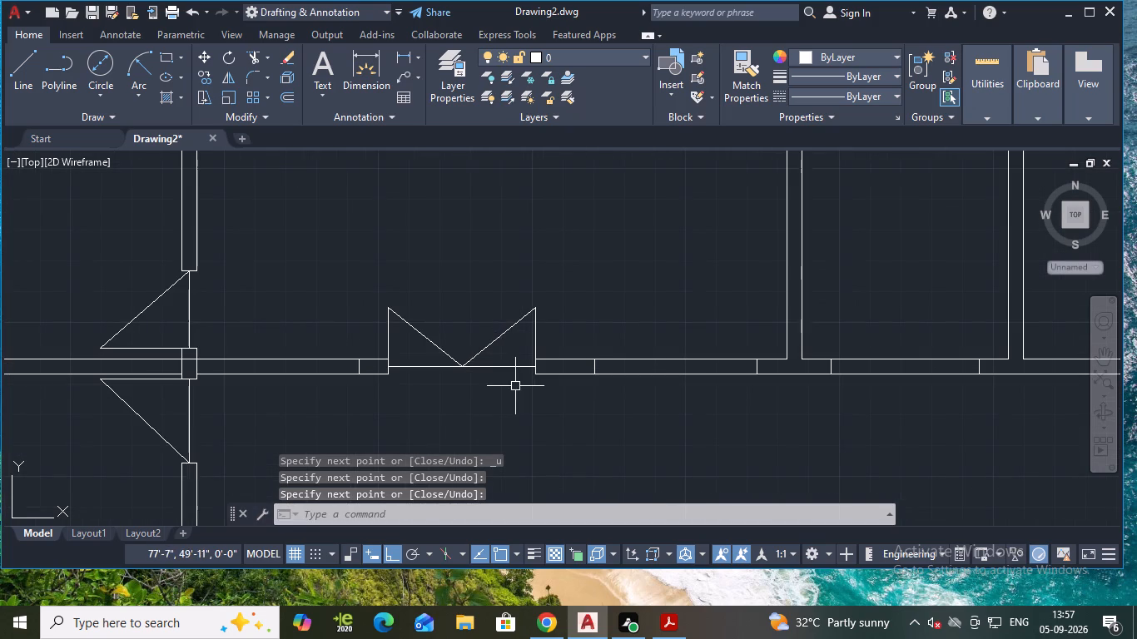
{"action": "middle_click_drag", "start_coordinate": [525, 379], "coordinate": [538, 334]}
{"action": "middle_click_drag", "start_coordinate": [223, 357], "coordinate": [224, 360]}
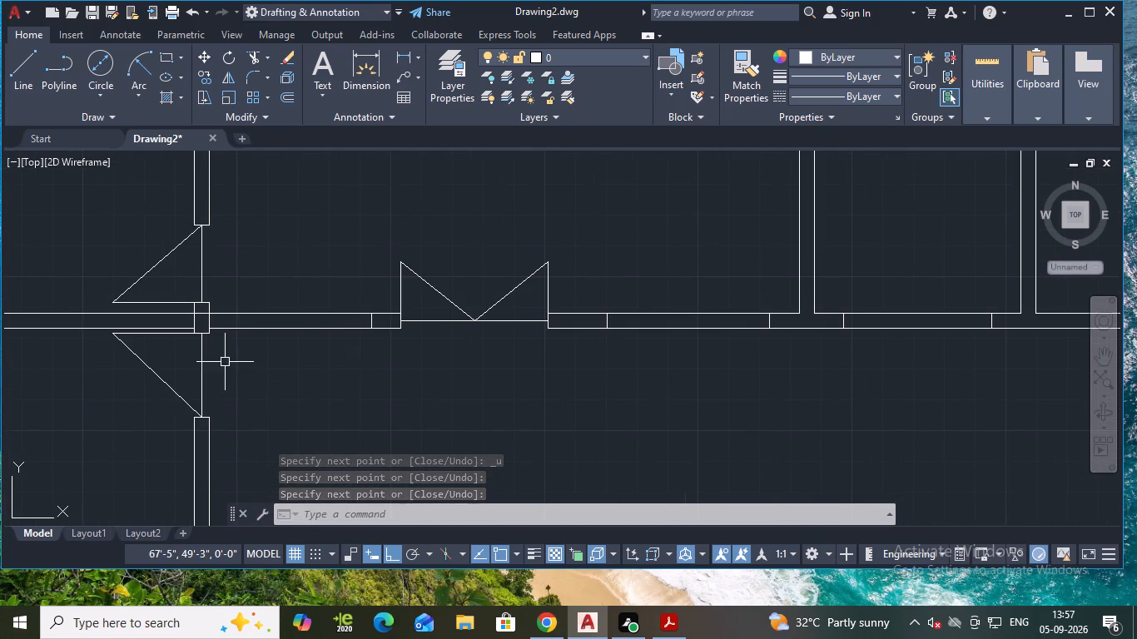
{"action": "middle_click_drag", "start_coordinate": [224, 360], "coordinate": [320, 364]}
{"action": "key", "text": "t"}
{"action": "key", "text": "r"}
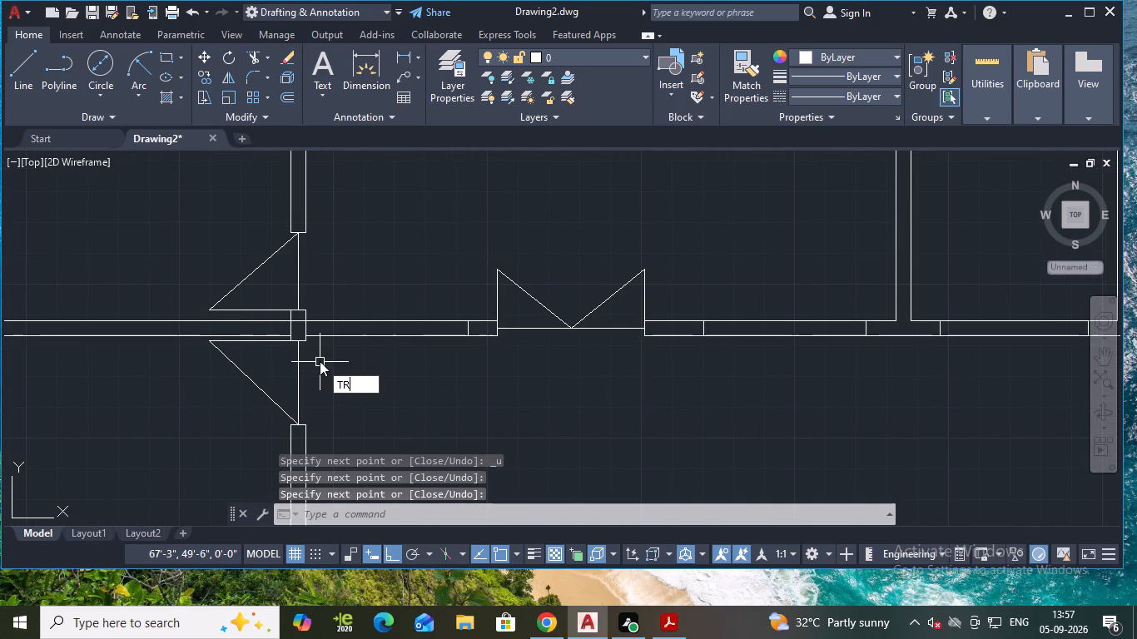
{"action": "key", "text": "Return"}
{"action": "key", "text": "Return"}
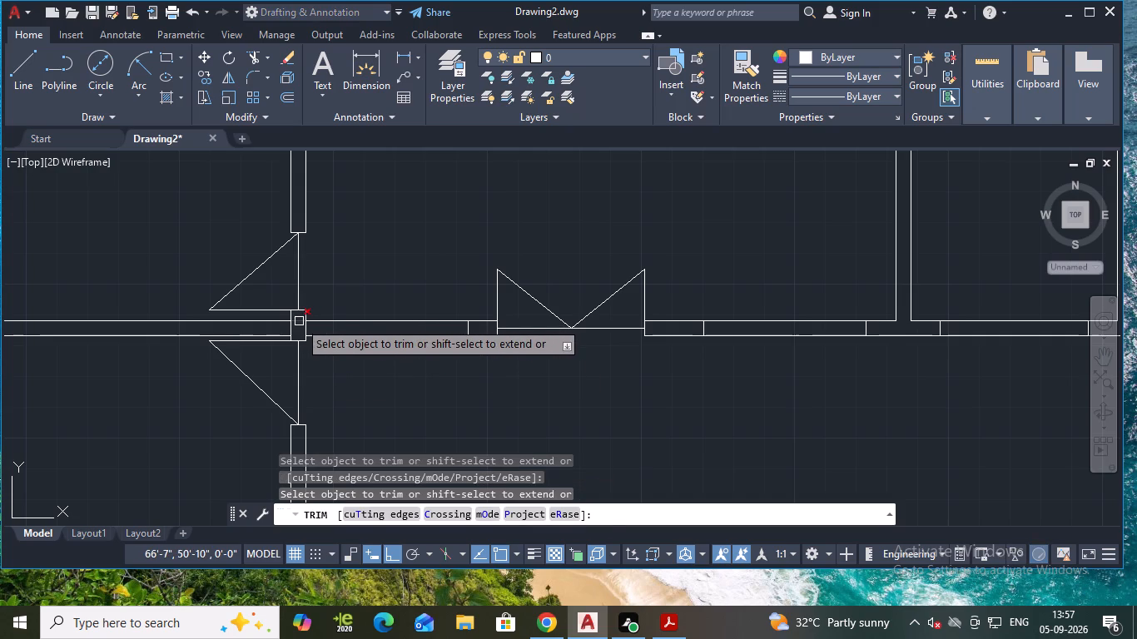
{"action": "left_click", "coordinate": [299, 319]}
{"action": "scroll", "coordinate": [300, 321], "scroll_direction": "up", "scroll_amount": 1}
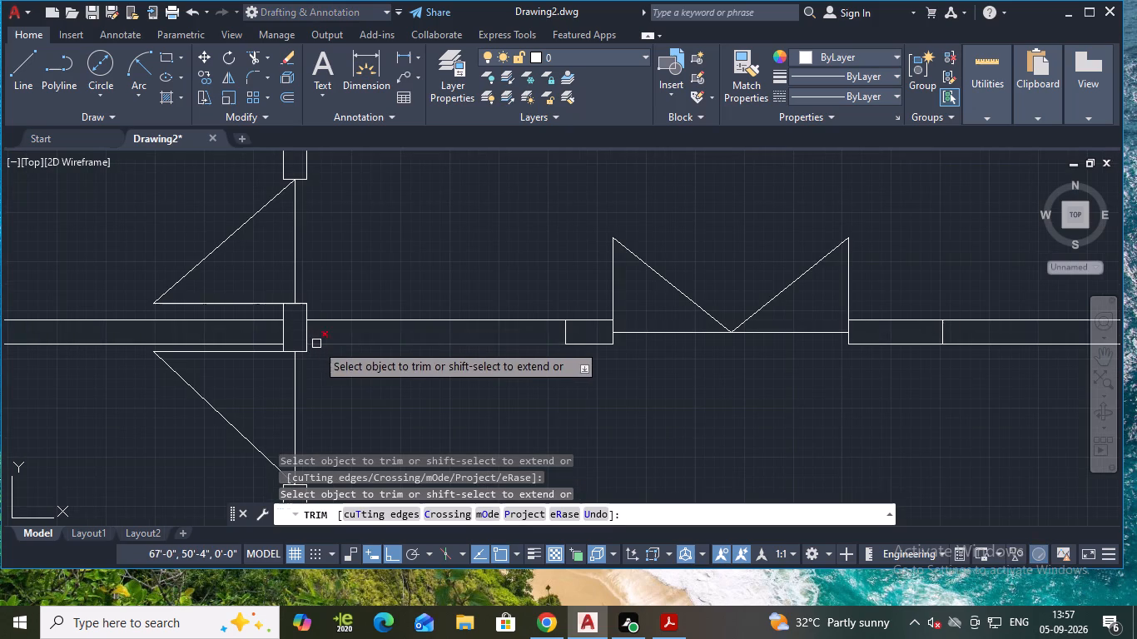
{"action": "left_click", "coordinate": [309, 326]}
{"action": "left_click", "coordinate": [286, 330]}
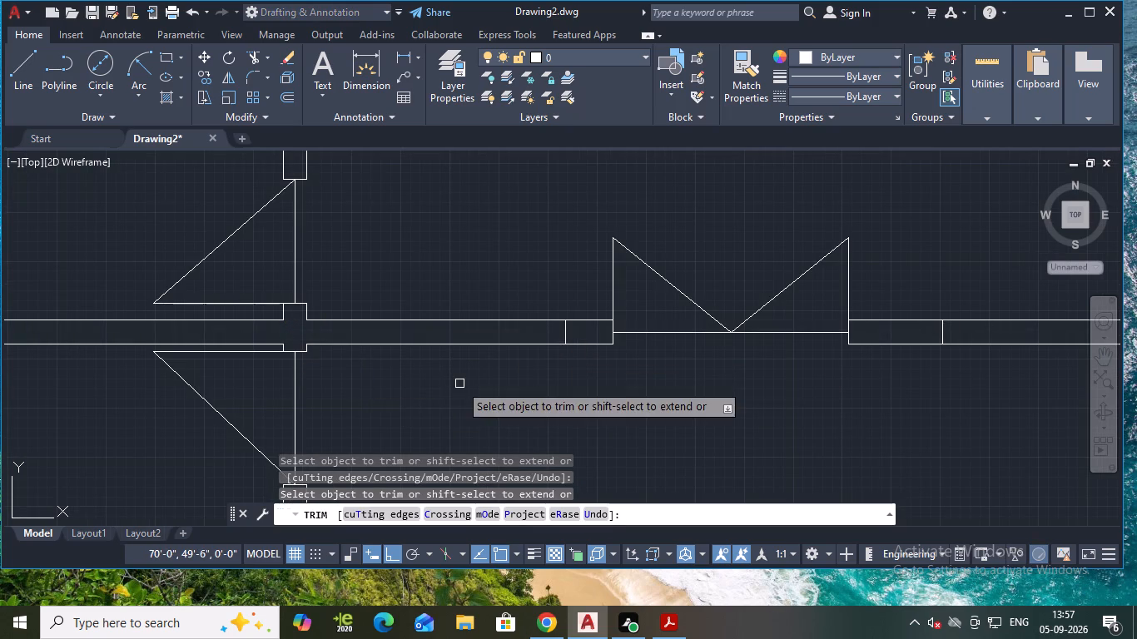
{"action": "key", "text": "Escape"}
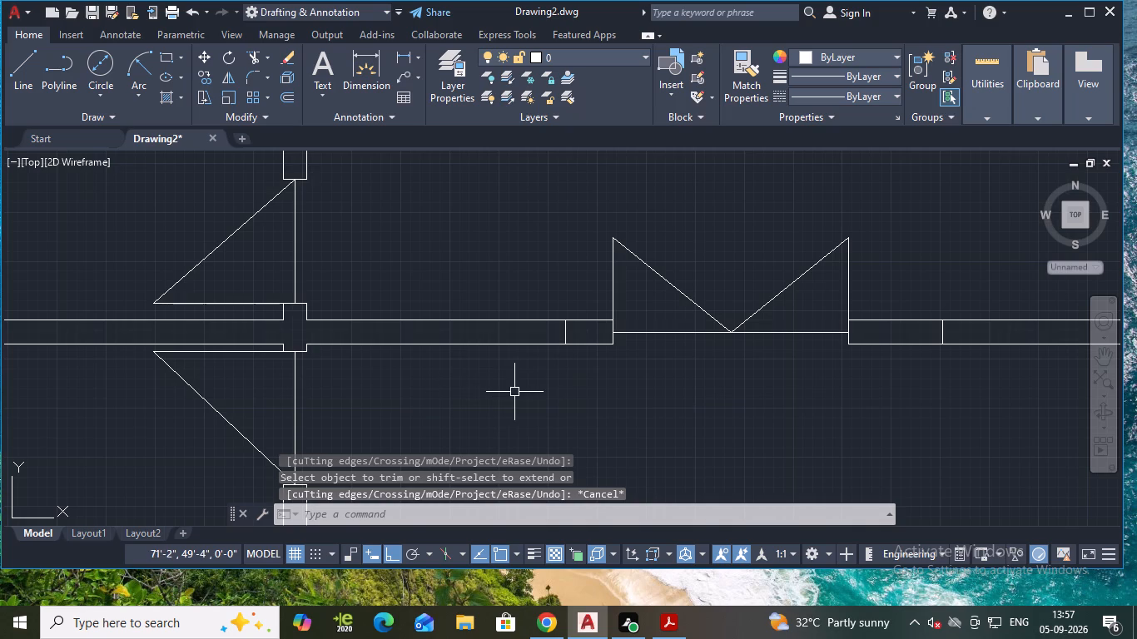
From the short line left of the double door, draw a 4' line leftward along the partition's lower face and a 6" line up.
{"action": "key", "text": "l"}
{"action": "key", "text": "Return"}
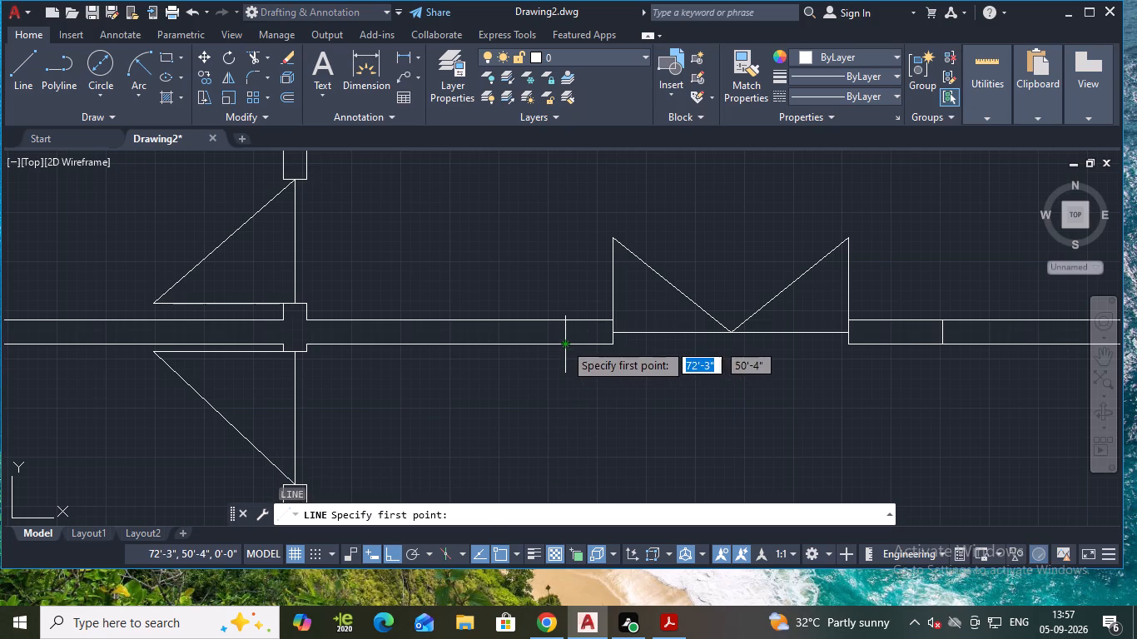
{"action": "left_click", "coordinate": [564, 341]}
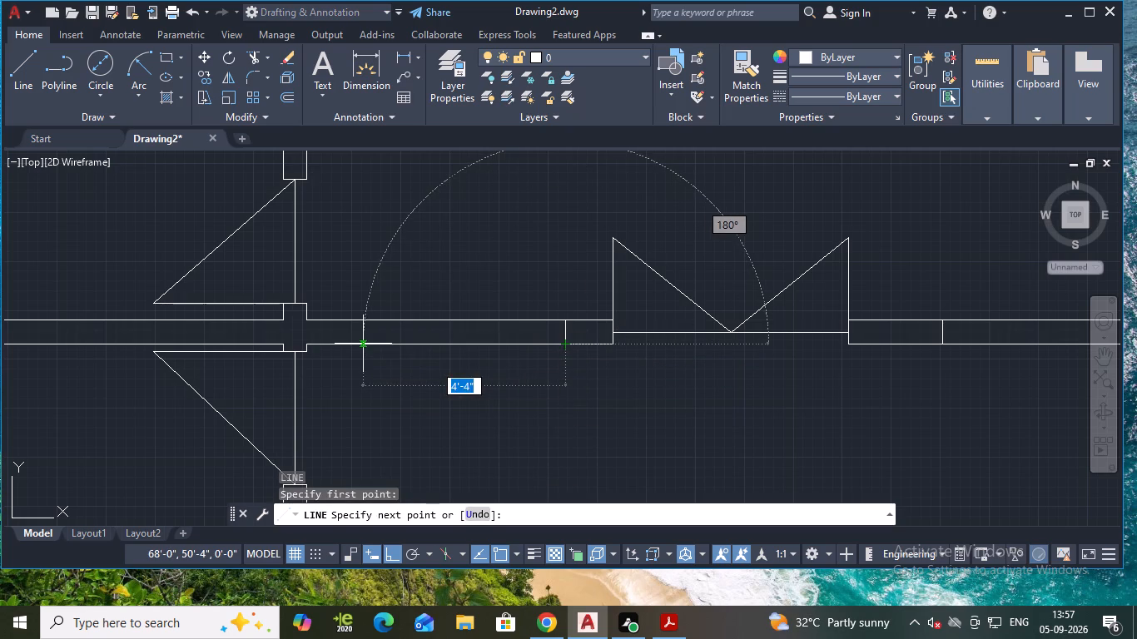
{"action": "type", "text": "4'"}
{"action": "key", "text": "Return"}
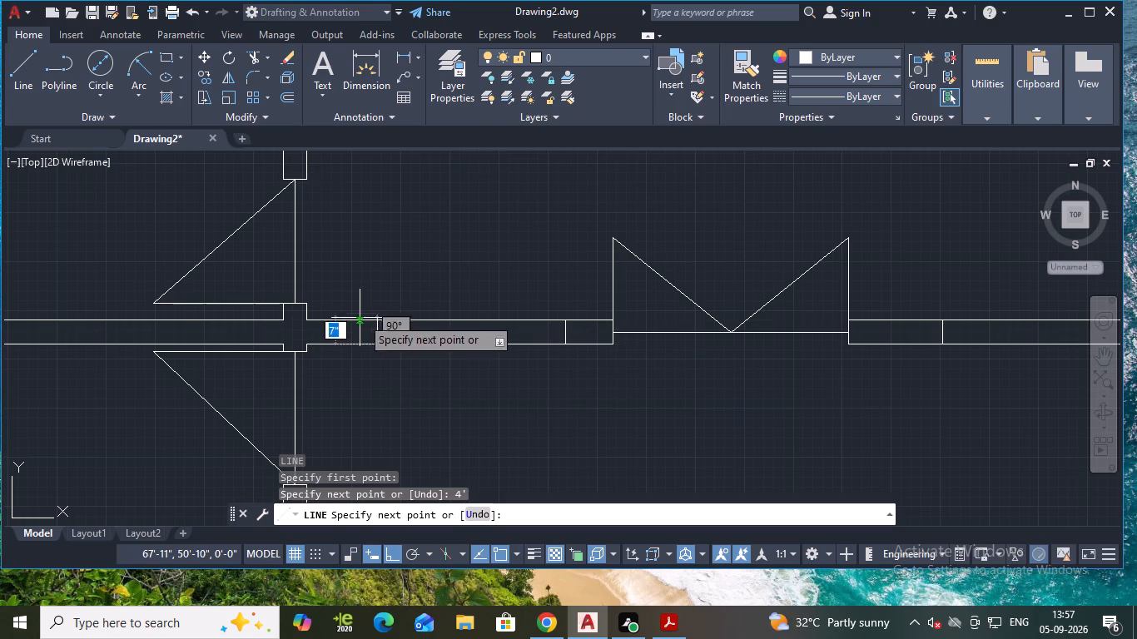
{"action": "type", "text": "6\""}
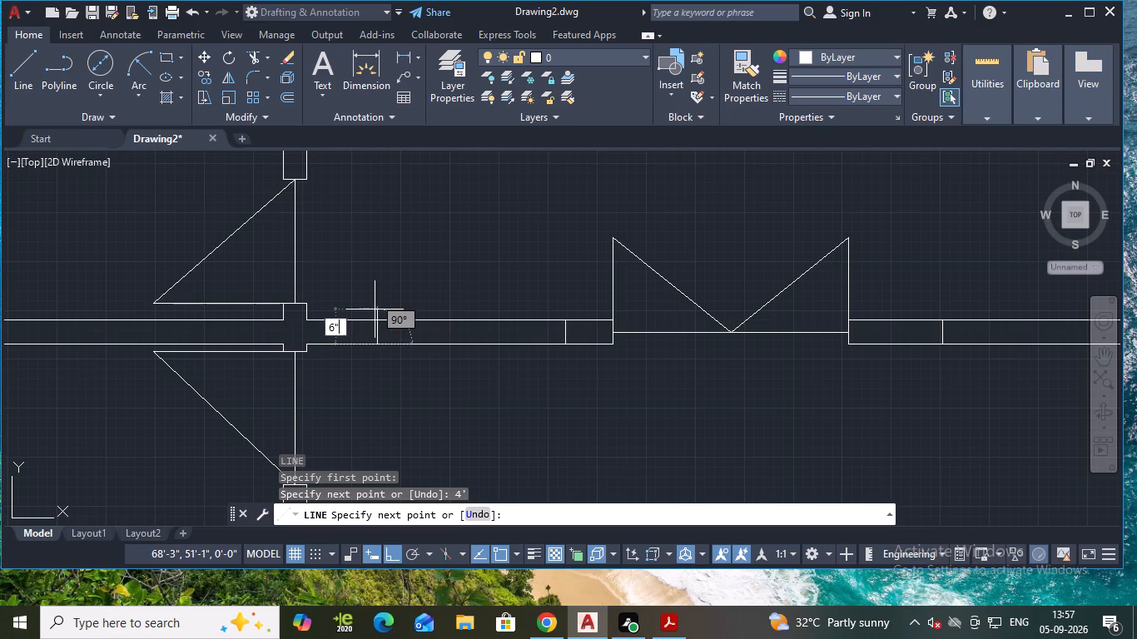
{"action": "key", "text": "Return"}
{"action": "key", "text": "Return"}
Finish the 6" cross line and draw a 4' window line between the midpoints of the two cross lines left of the double door.
{"action": "key", "text": "space"}
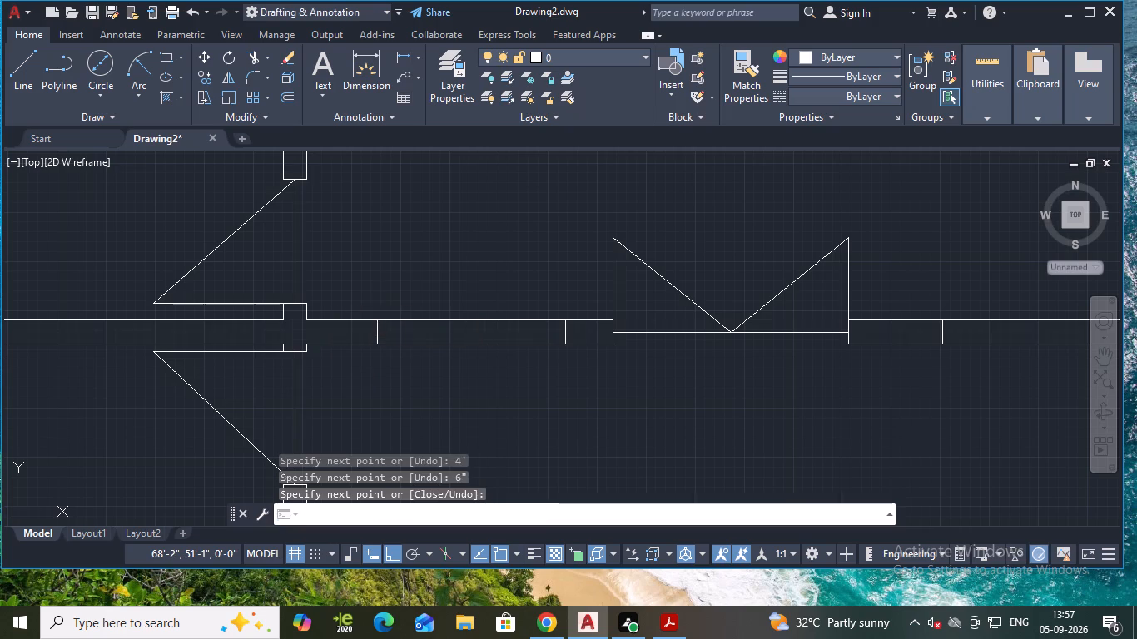
{"action": "left_click", "coordinate": [378, 330]}
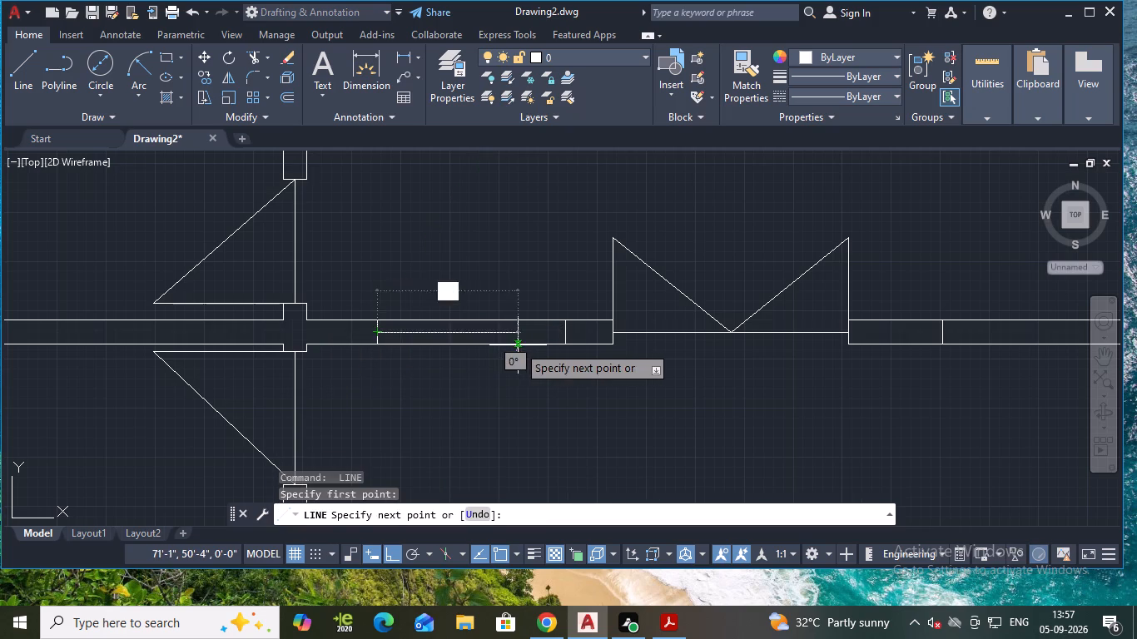
{"action": "left_click", "coordinate": [563, 329]}
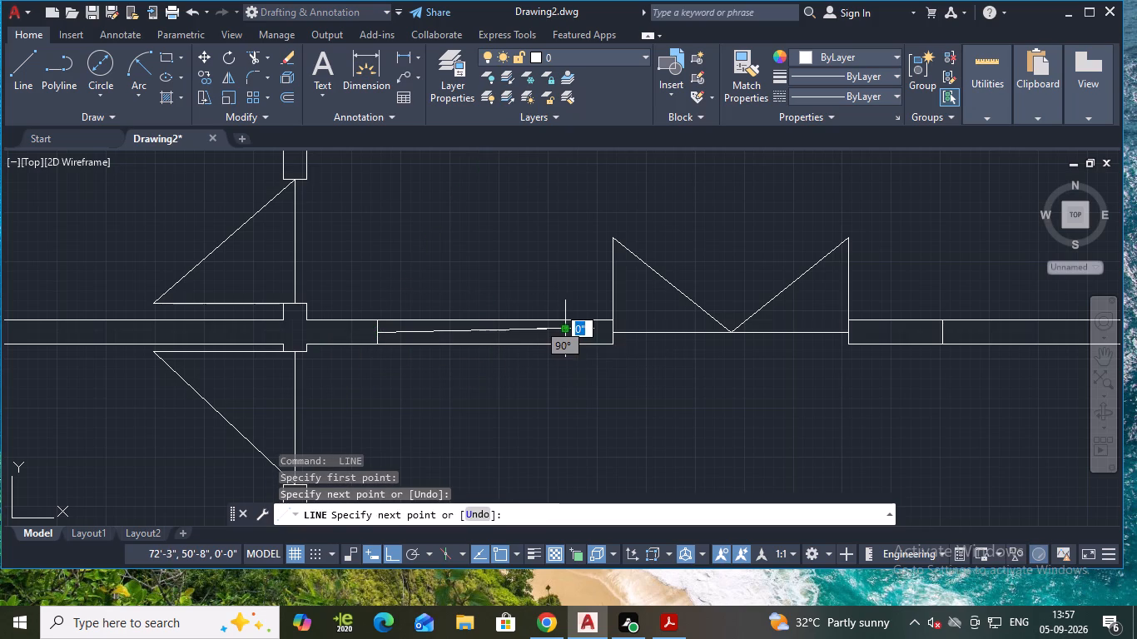
{"action": "key", "text": "ctrl+z"}
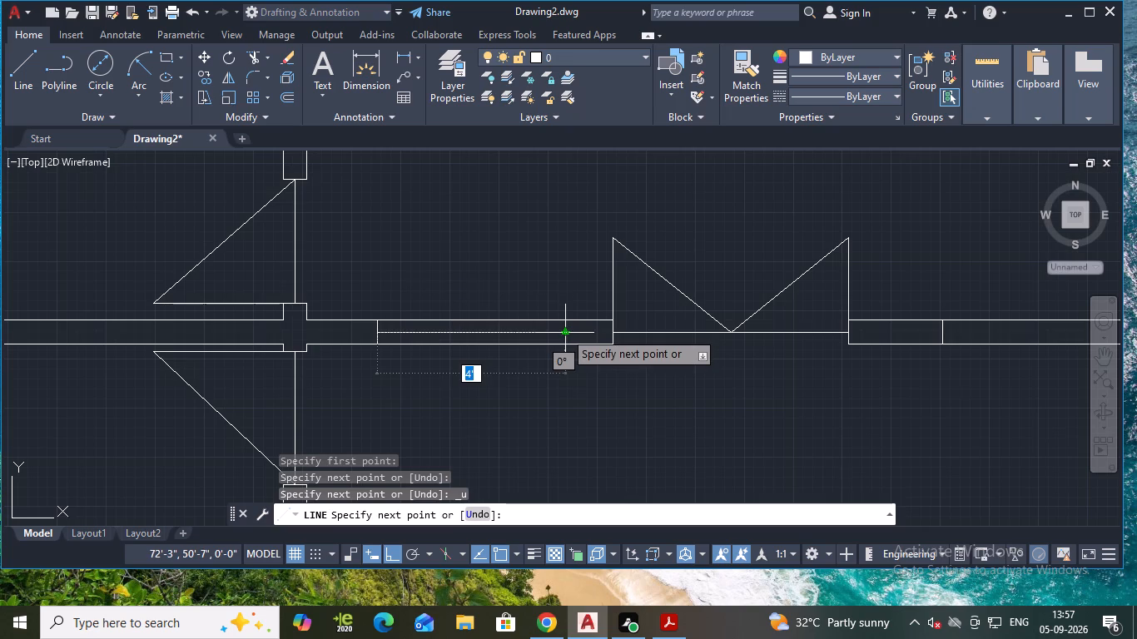
{"action": "left_click", "coordinate": [564, 331]}
{"action": "key", "text": "Return"}
Draw a 5'-6" window line between the midpoints of the two cross lines in the partition right of the double door.
{"action": "scroll", "coordinate": [609, 323], "scroll_direction": "down", "scroll_amount": 1}
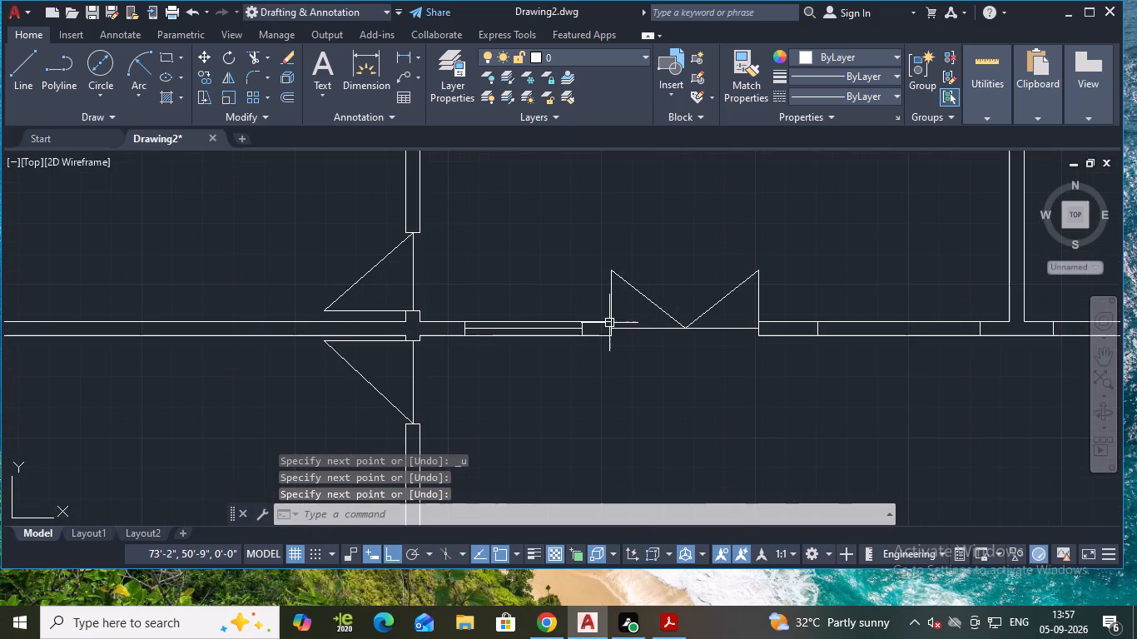
{"action": "middle_click_drag", "start_coordinate": [609, 323], "coordinate": [524, 290]}
{"action": "middle_click_drag", "start_coordinate": [618, 344], "coordinate": [433, 346]}
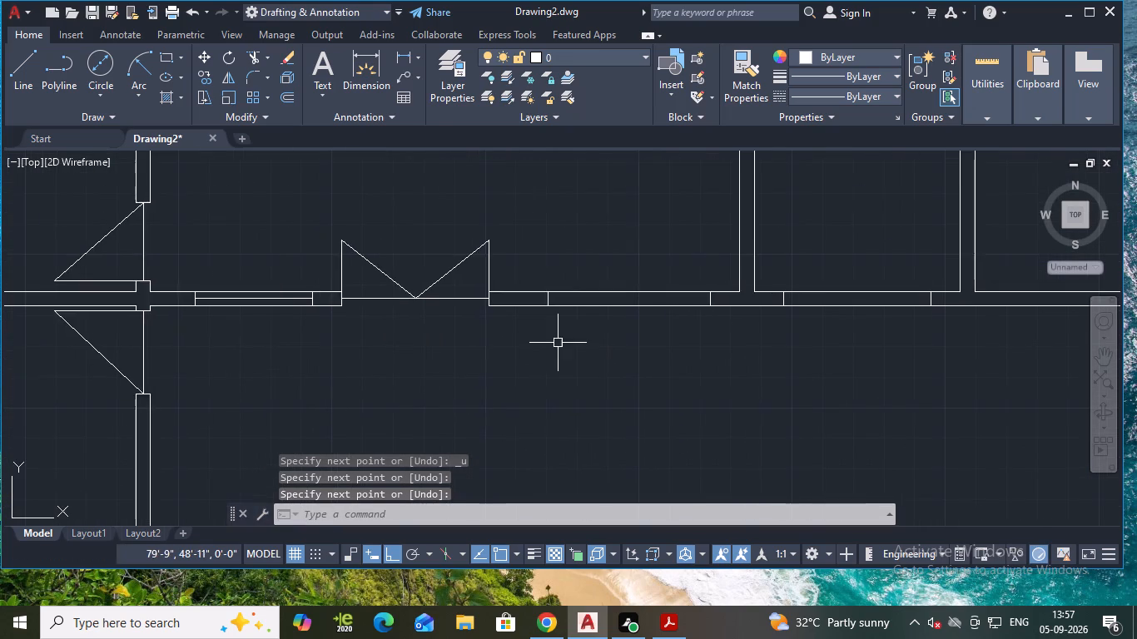
{"action": "scroll", "coordinate": [595, 324], "scroll_direction": "up", "scroll_amount": 1}
{"action": "key", "text": "space"}
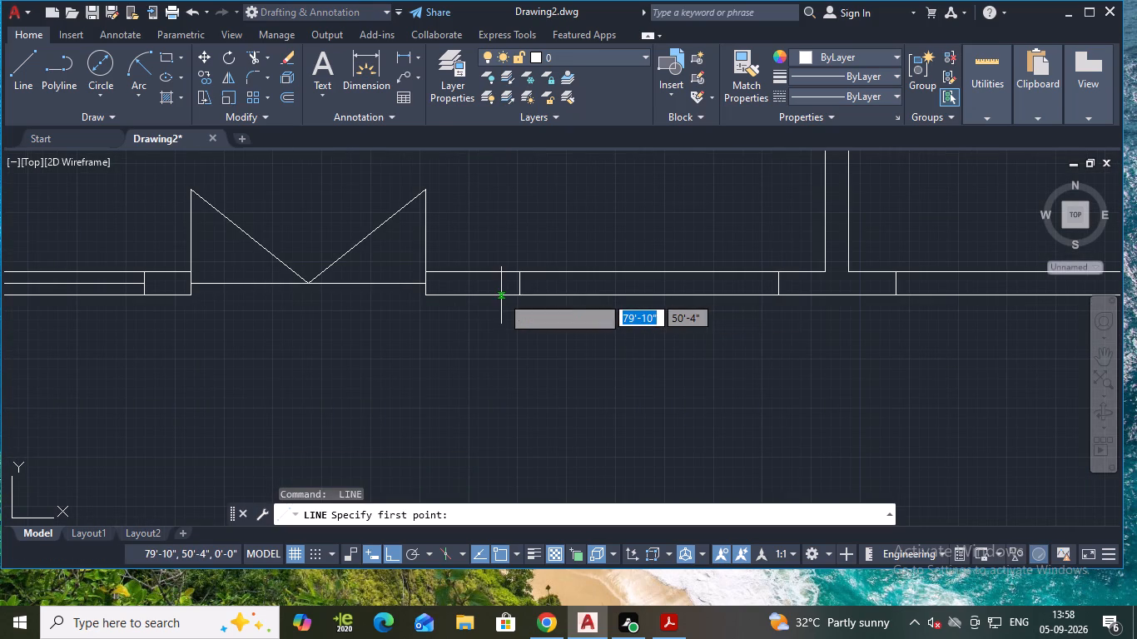
{"action": "scroll", "coordinate": [499, 295], "scroll_direction": "up", "scroll_amount": 1}
{"action": "left_click", "coordinate": [533, 274]}
{"action": "middle_click_drag", "start_coordinate": [771, 292], "coordinate": [683, 286]}
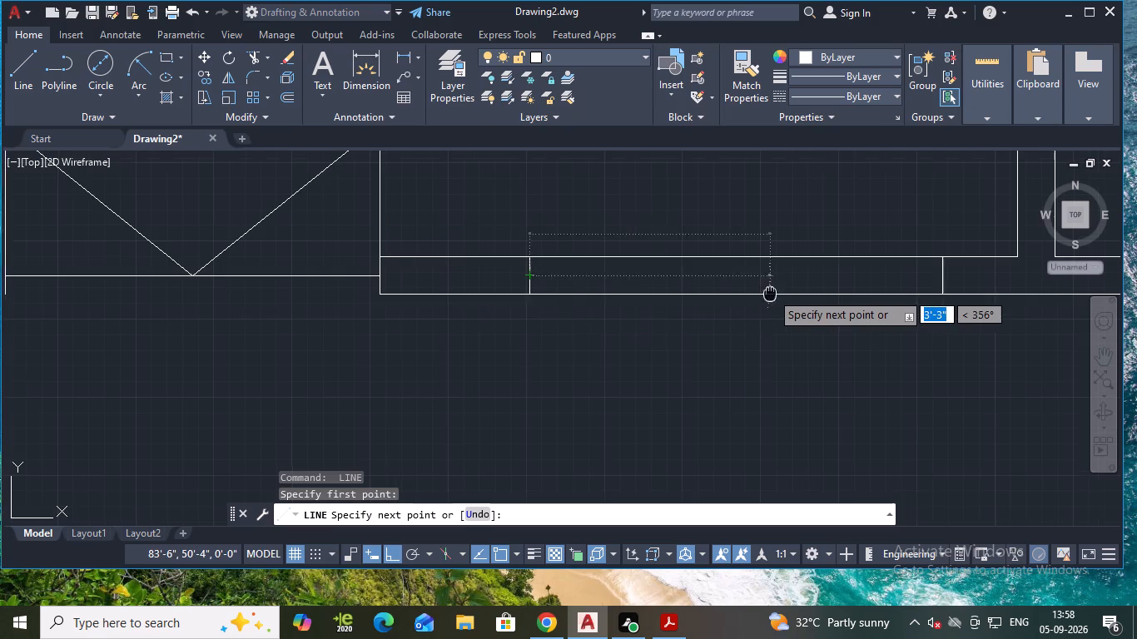
{"action": "middle_click_drag", "start_coordinate": [683, 286], "coordinate": [400, 278]}
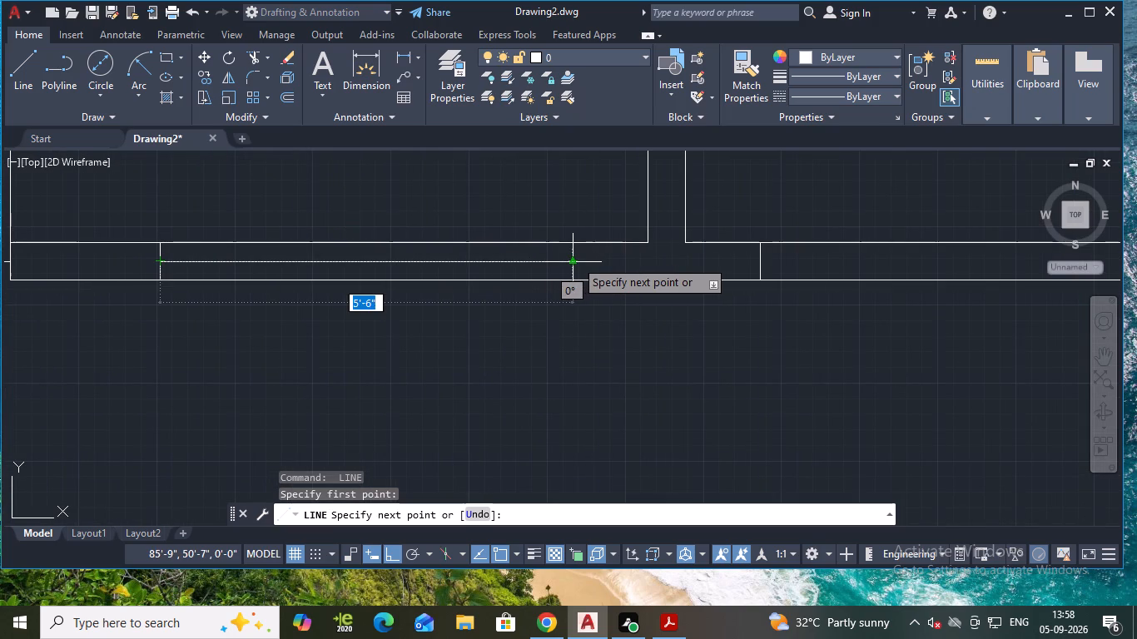
{"action": "left_click", "coordinate": [576, 259]}
{"action": "key", "text": "ctrl+z"}
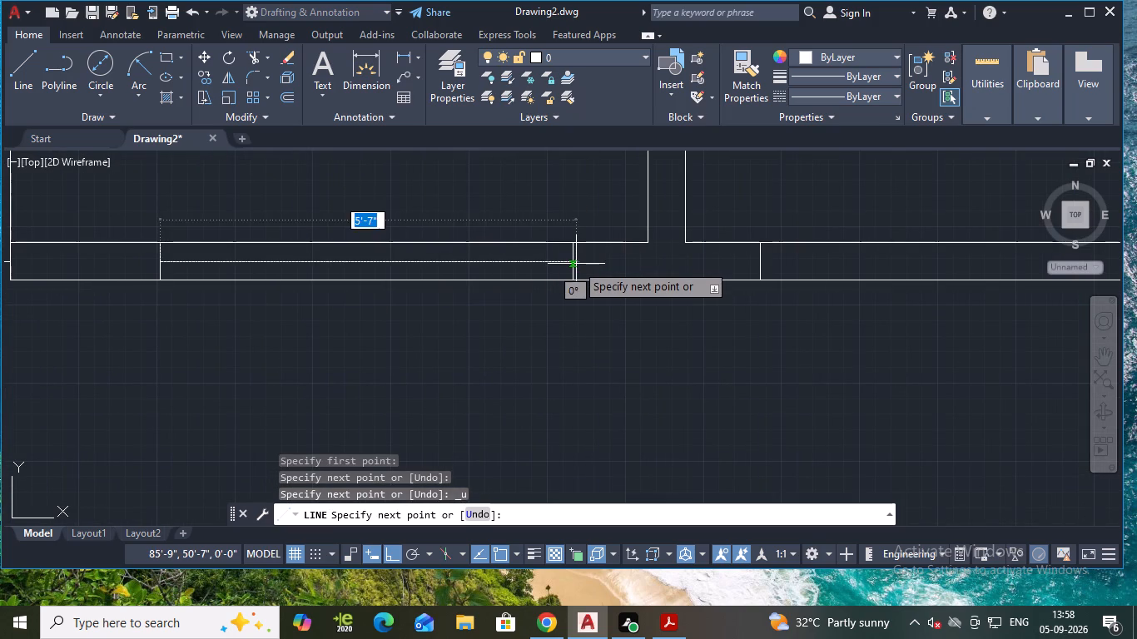
{"action": "left_click", "coordinate": [573, 259]}
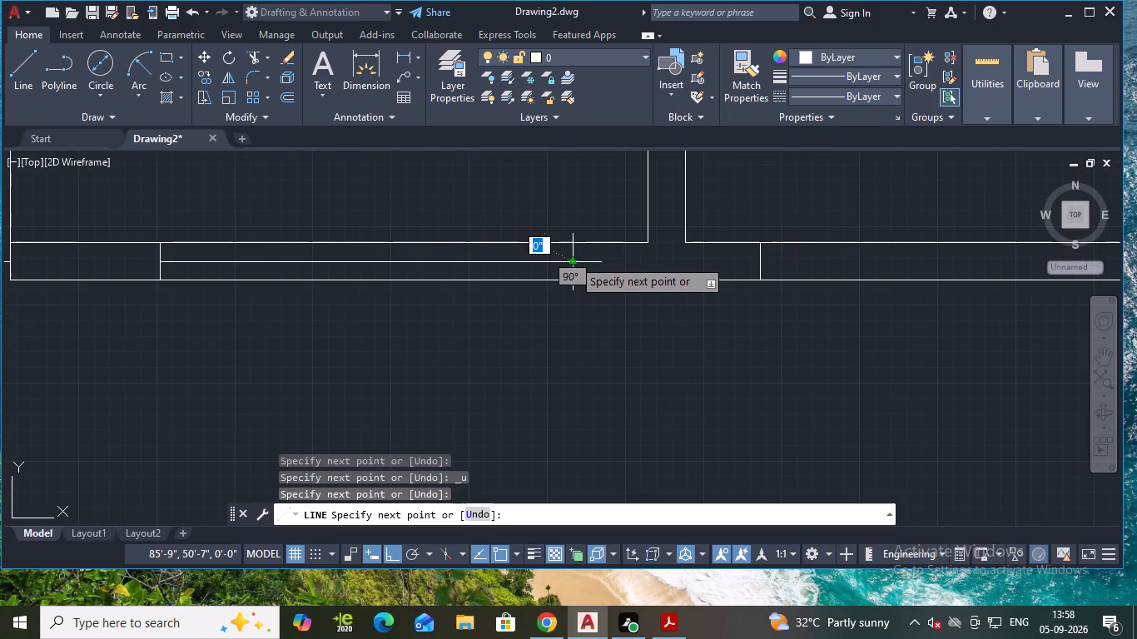
{"action": "key", "text": "Return"}
Draw a window line between the midpoints of the two cross lines in the horizontal partition's next bay to the right.
{"action": "scroll", "coordinate": [617, 265], "scroll_direction": "down", "scroll_amount": 2}
{"action": "middle_click_drag", "start_coordinate": [642, 275], "coordinate": [622, 275]}
{"action": "middle_click_drag", "start_coordinate": [580, 283], "coordinate": [533, 289]}
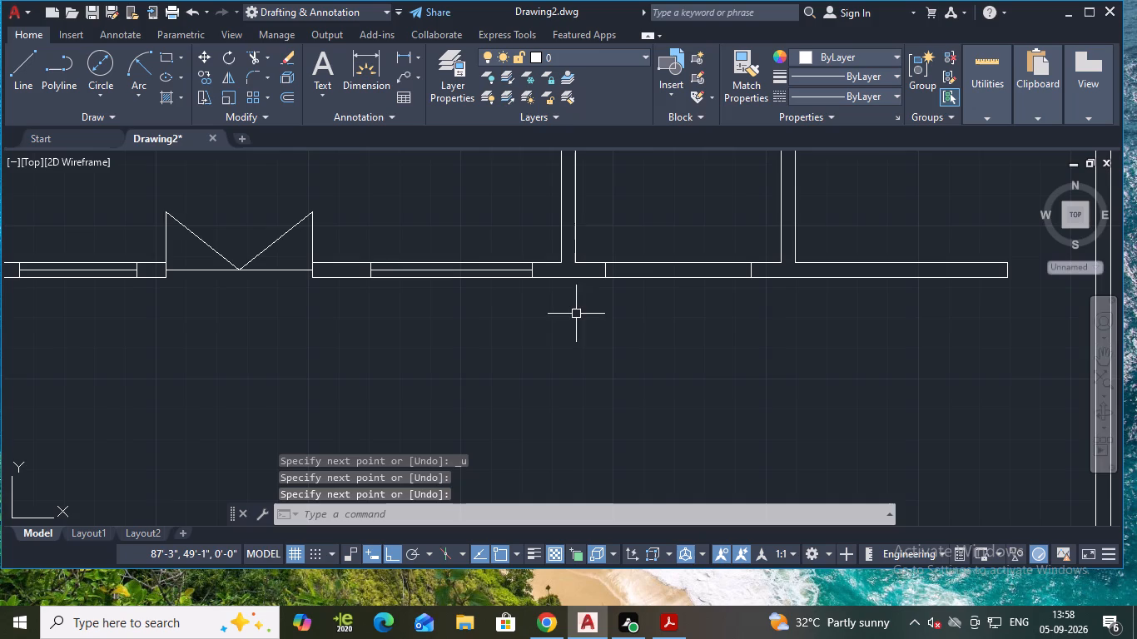
{"action": "middle_click_drag", "start_coordinate": [679, 308], "coordinate": [577, 324]}
{"action": "key", "text": "space"}
{"action": "scroll", "coordinate": [588, 305], "scroll_direction": "up", "scroll_amount": 1}
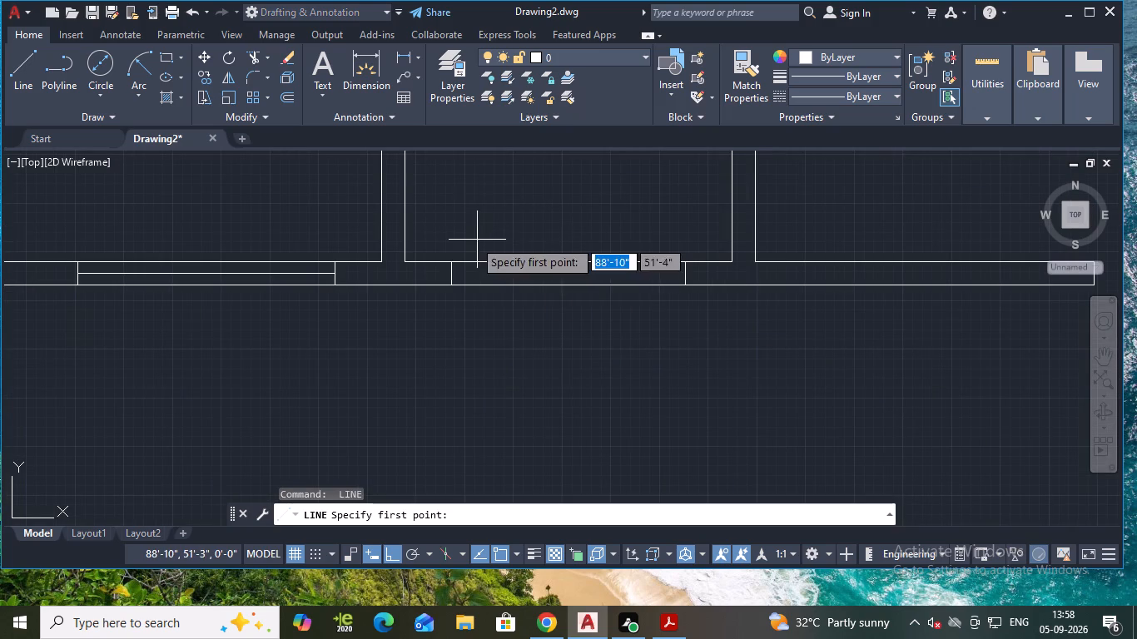
{"action": "left_click", "coordinate": [454, 270]}
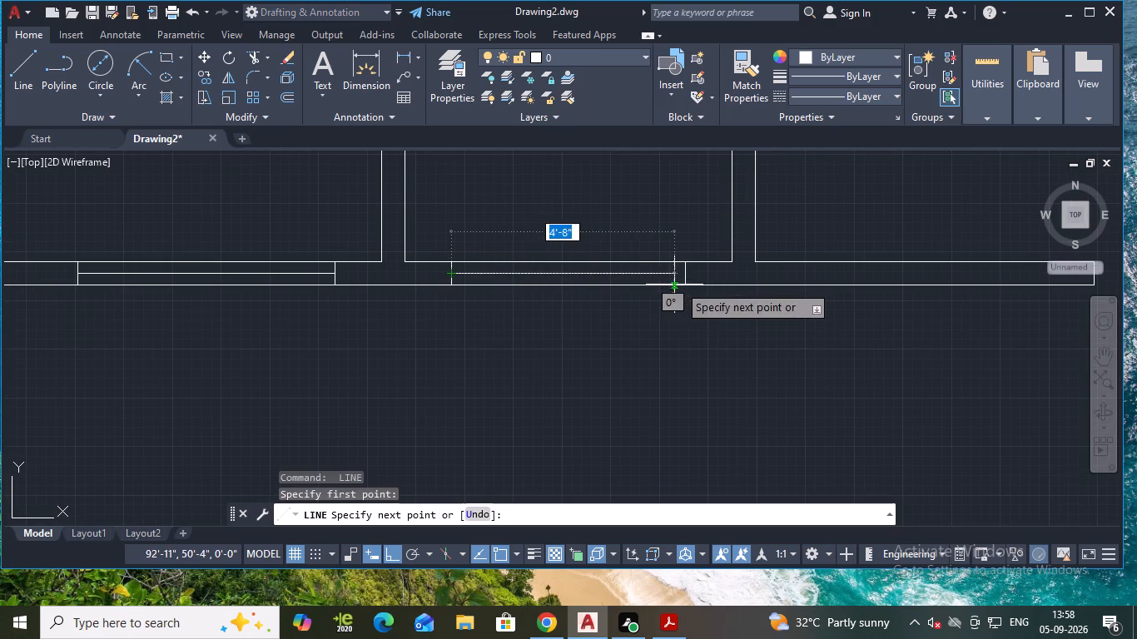
{"action": "left_click", "coordinate": [688, 271]}
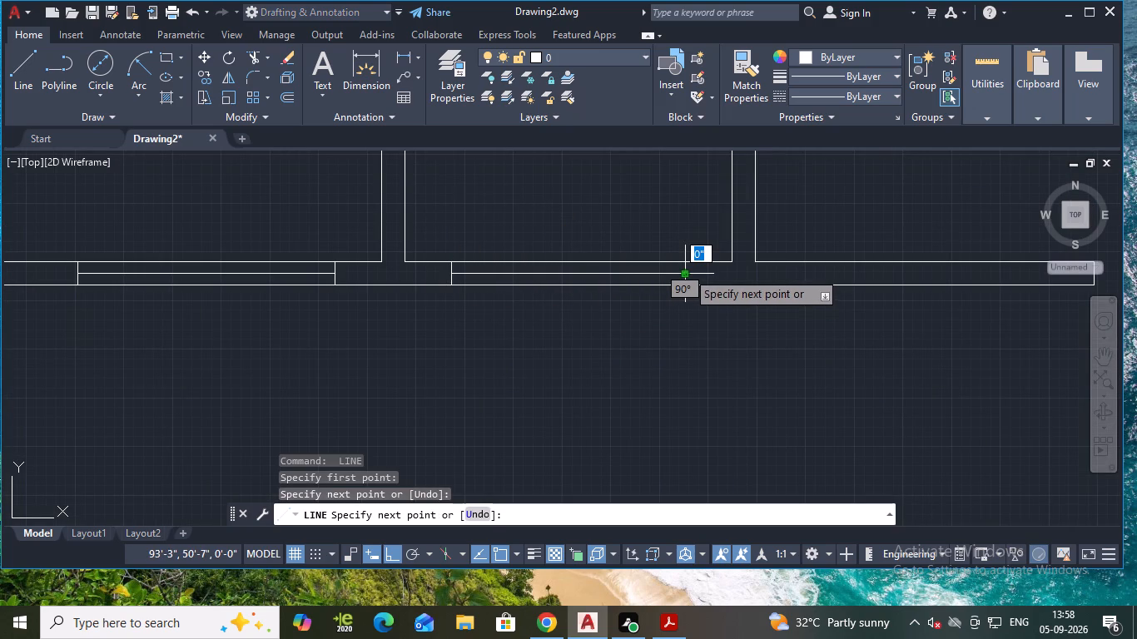
{"action": "key", "text": "Return"}
On the right outer wall's inner face, opposite the partition's free end, draw a jamb stub 2" left, 6" up and 2" back.
{"action": "scroll", "coordinate": [686, 271], "scroll_direction": "down", "scroll_amount": 2}
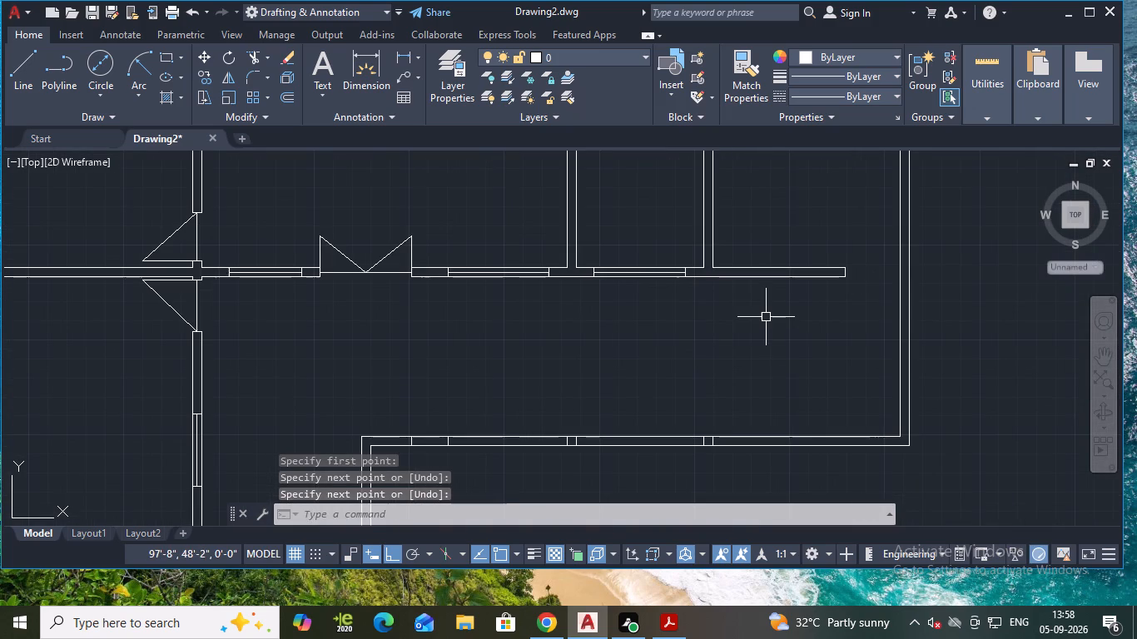
{"action": "middle_click_drag", "start_coordinate": [766, 315], "coordinate": [546, 315]}
{"action": "scroll", "coordinate": [652, 302], "scroll_direction": "up", "scroll_amount": 1}
{"action": "middle_click_drag", "start_coordinate": [635, 302], "coordinate": [593, 354]}
{"action": "scroll", "coordinate": [590, 335], "scroll_direction": "up", "scroll_amount": 2}
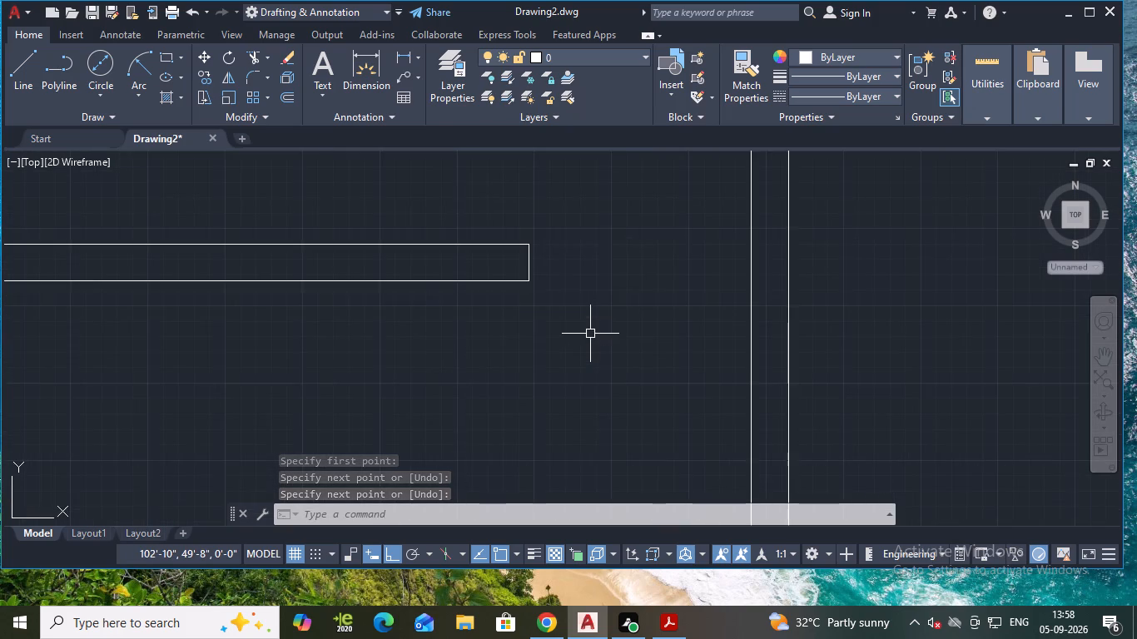
{"action": "scroll", "coordinate": [585, 323], "scroll_direction": "down", "scroll_amount": 2}
{"action": "middle_click_drag", "start_coordinate": [590, 324], "coordinate": [619, 392]}
{"action": "scroll", "coordinate": [618, 393], "scroll_direction": "up", "scroll_amount": 1}
{"action": "key", "text": "l"}
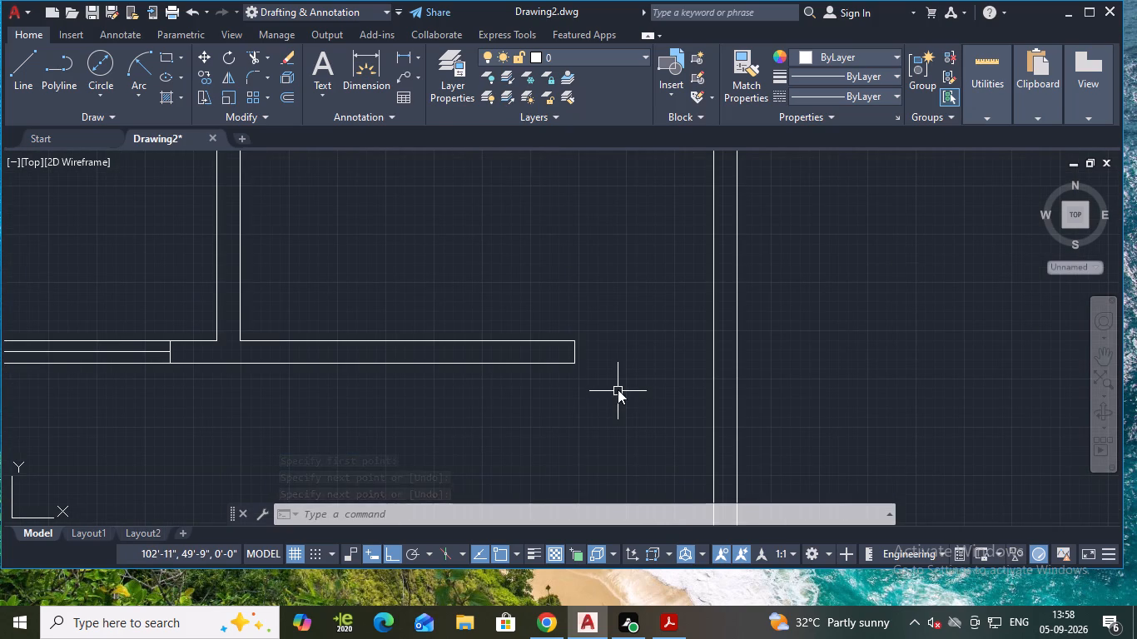
{"action": "key", "text": "Return"}
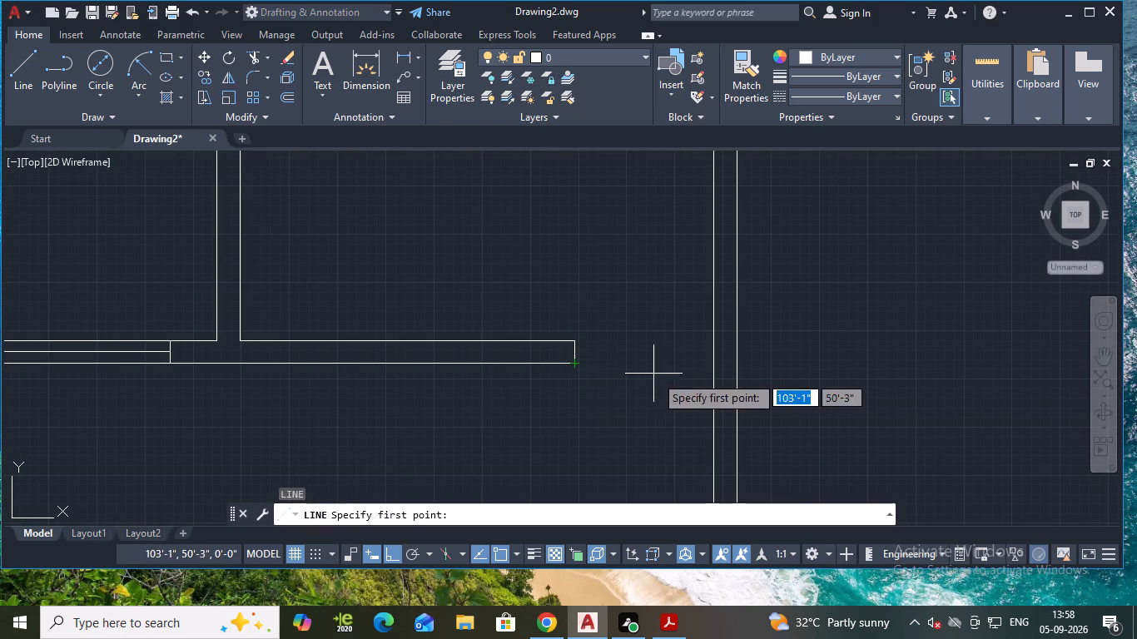
{"action": "left_click", "coordinate": [713, 361]}
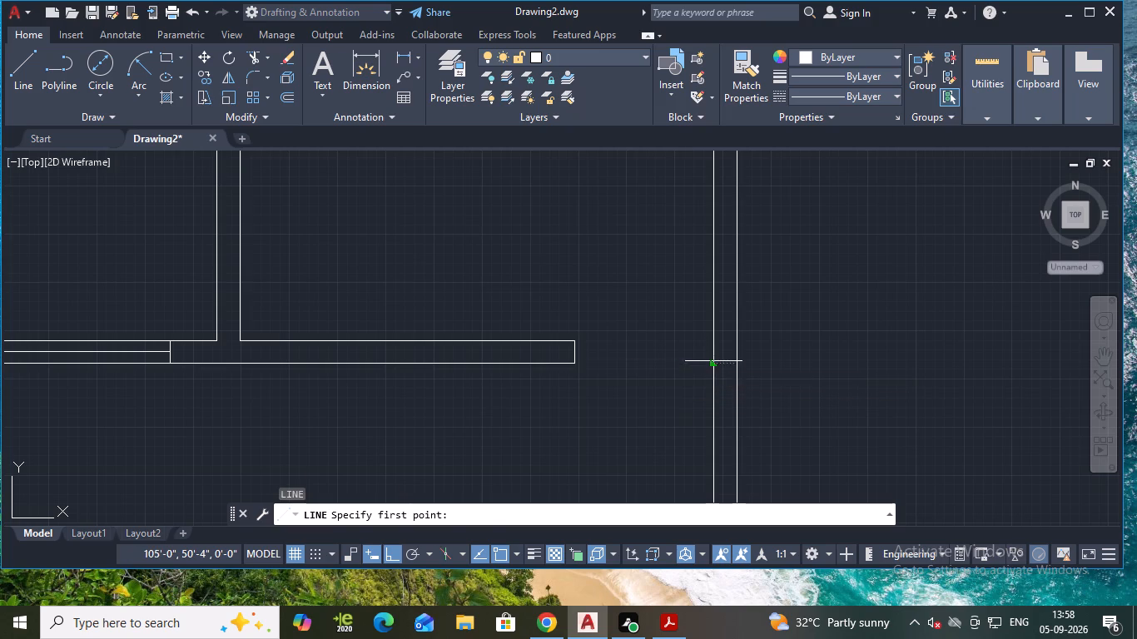
{"action": "type", "text": "2\""}
{"action": "key", "text": "Return"}
{"action": "type", "text": "6\""}
{"action": "key", "text": "Return"}
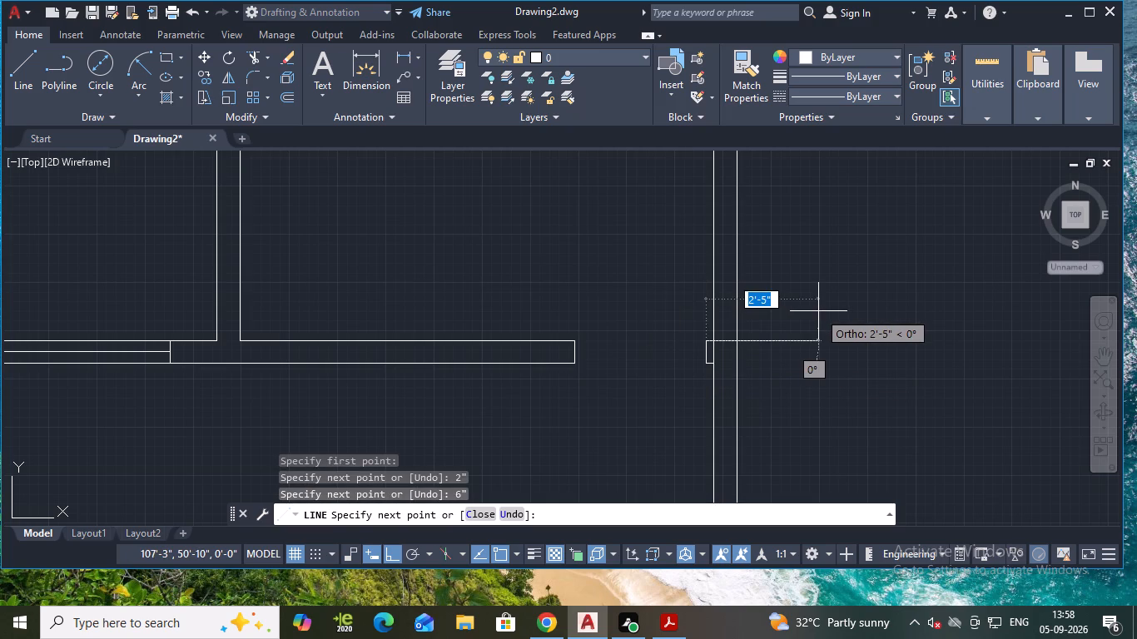
{"action": "type", "text": "2\""}
{"action": "key", "text": "Return"}
{"action": "key", "text": "Return"}
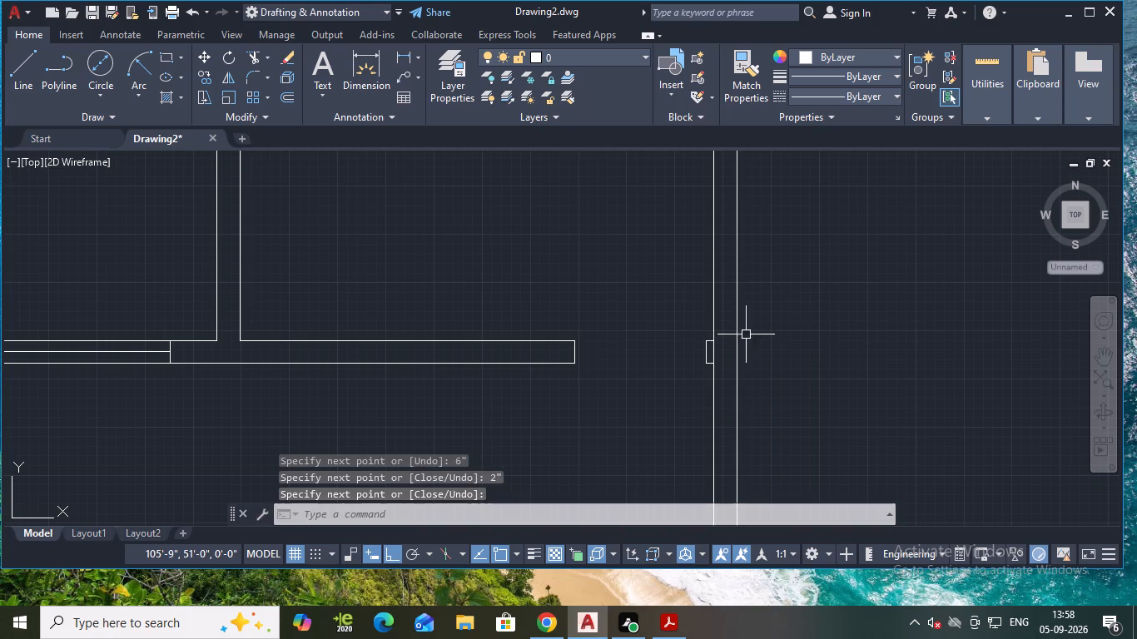
Draw the single door: a 2' leaf up from the stub's midpoint, a base line to the partition end's midpoint, and a diagonal to the leaf top.
{"action": "key", "text": "space"}
{"action": "scroll", "coordinate": [743, 343], "scroll_direction": "up", "scroll_amount": 1}
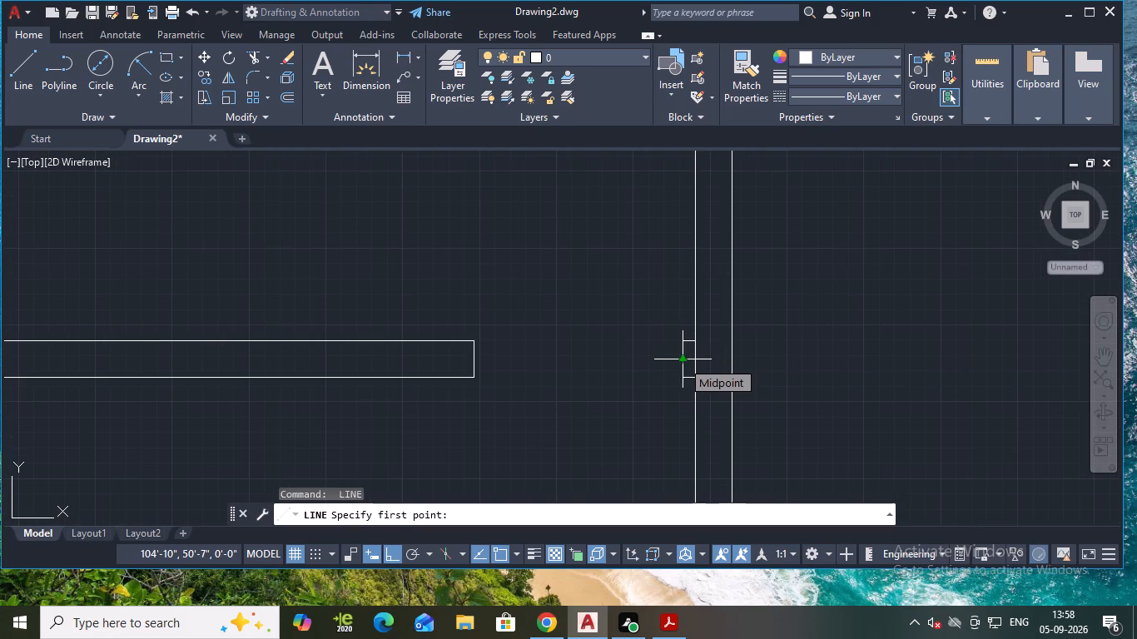
{"action": "left_click", "coordinate": [683, 359]}
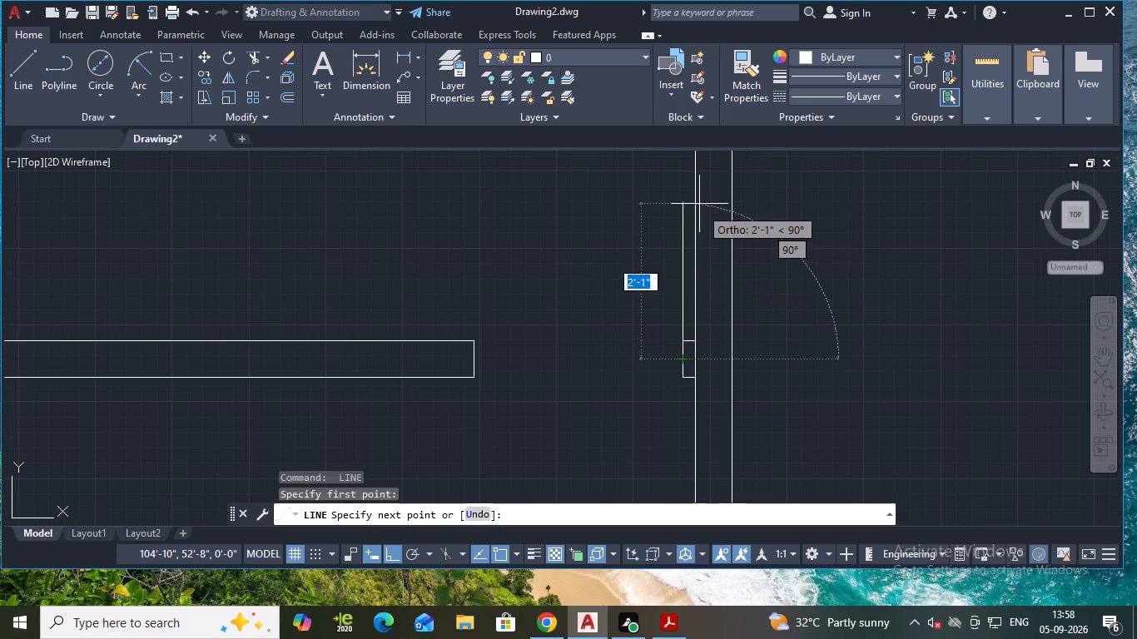
{"action": "key", "text": "2"}
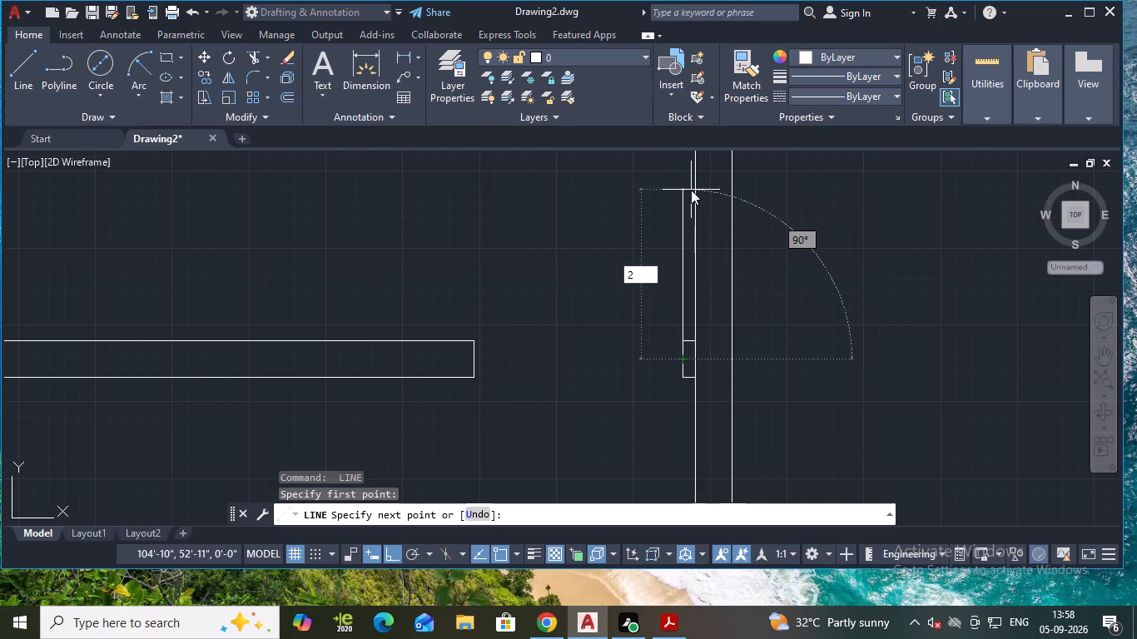
{"action": "key", "text": "apostrophe"}
{"action": "key", "text": "Return"}
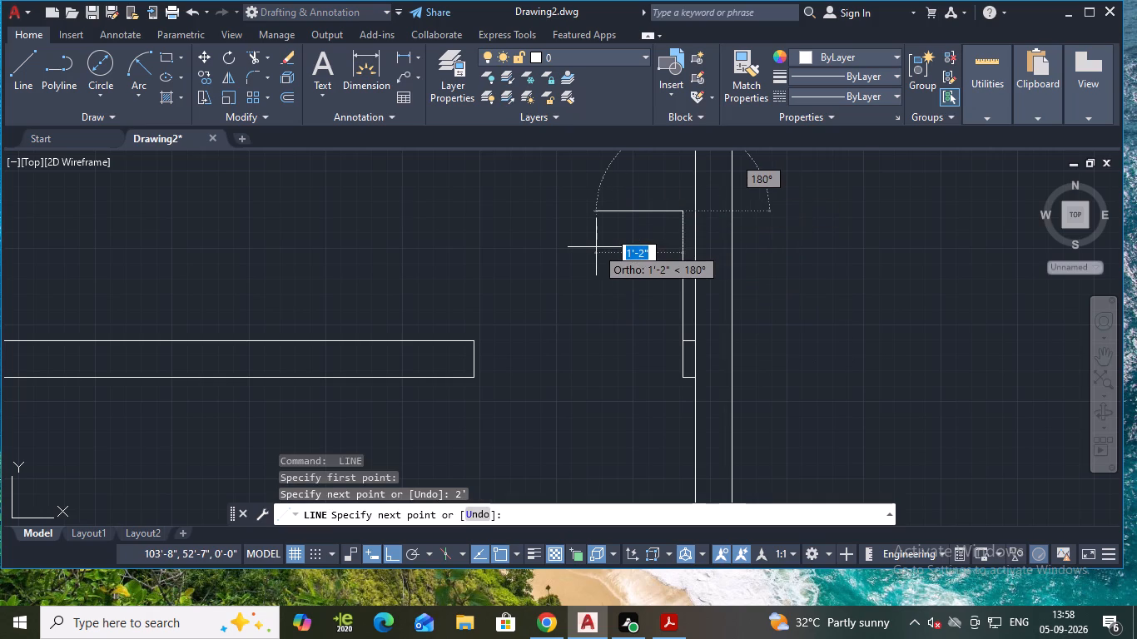
{"action": "key", "text": "Escape"}
{"action": "key", "text": "space"}
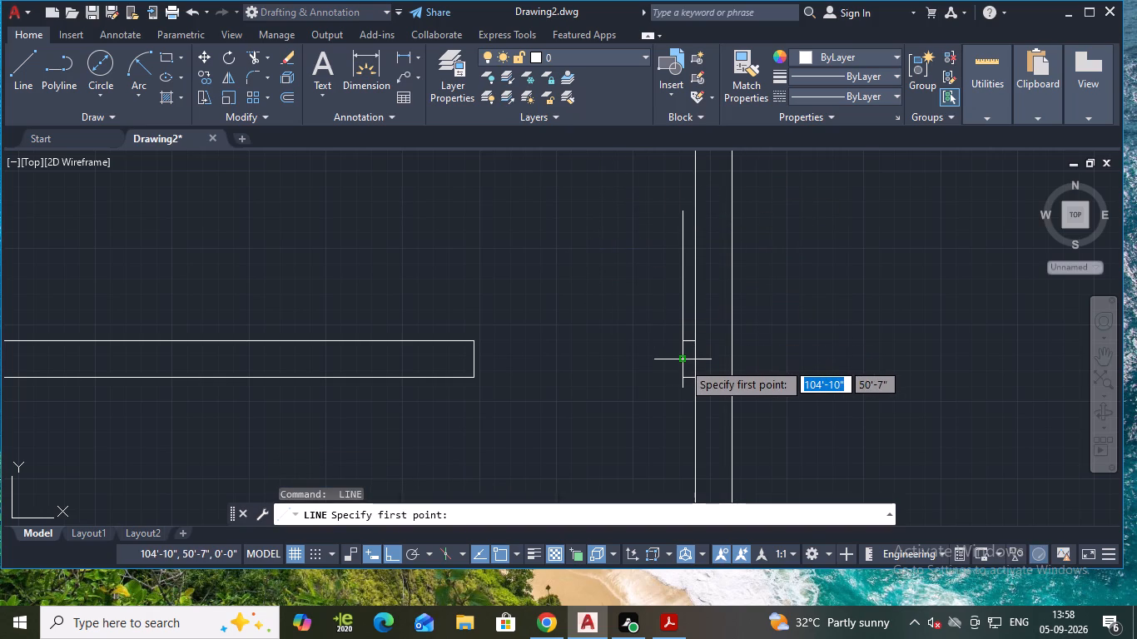
{"action": "left_click", "coordinate": [683, 359]}
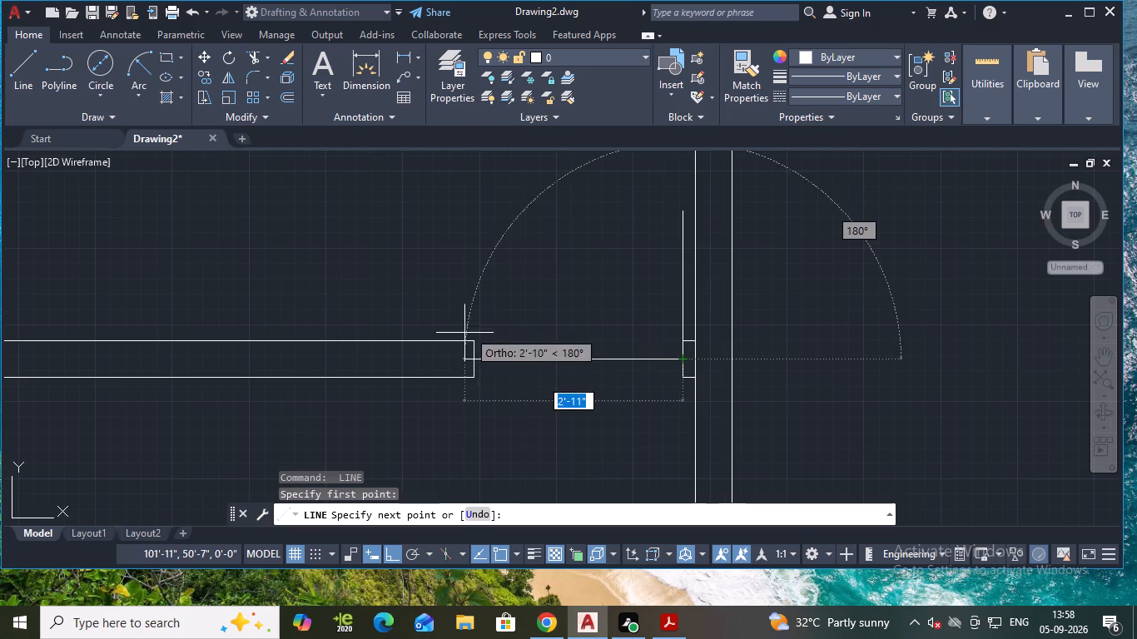
{"action": "left_click", "coordinate": [475, 359]}
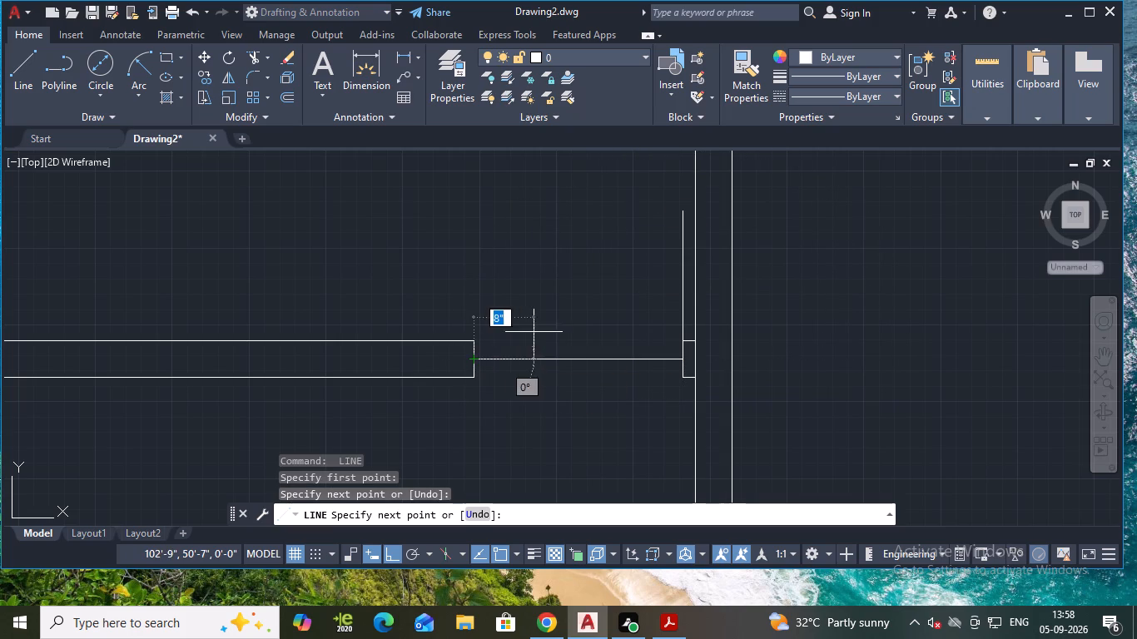
{"action": "left_click", "coordinate": [683, 211]}
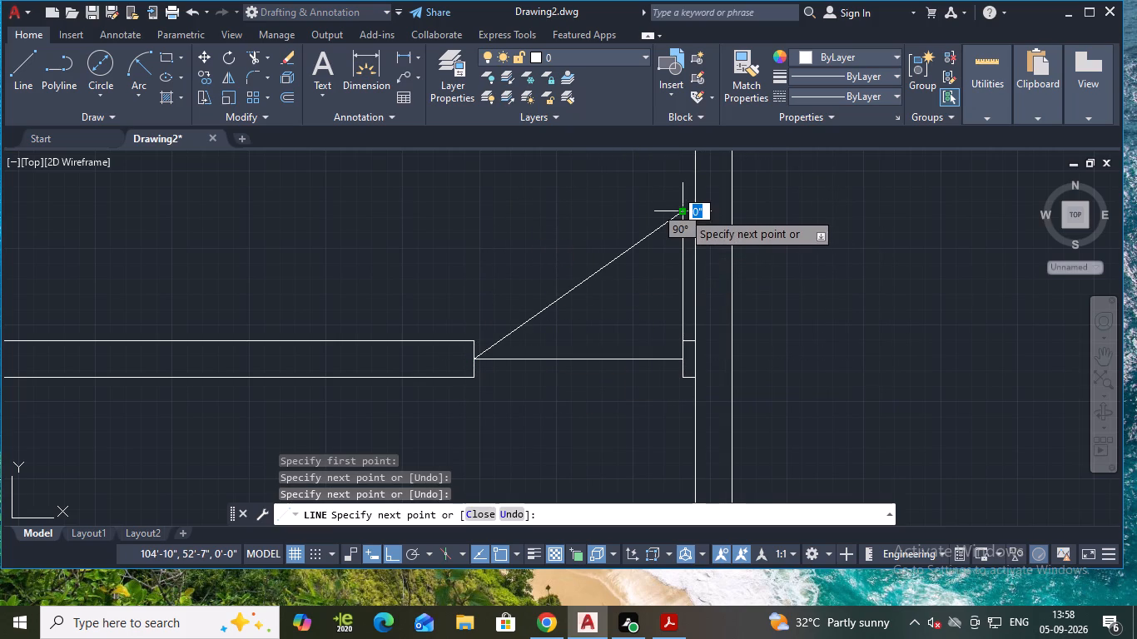
{"action": "right_click", "coordinate": [683, 211]}
{"action": "left_click", "coordinate": [703, 223]}
Below the upper vertical partition's corner with the horizontal wall, draw a jamb stub 2" down, 6" left and 2" up.
{"action": "scroll", "coordinate": [704, 223], "scroll_direction": "down", "scroll_amount": 2}
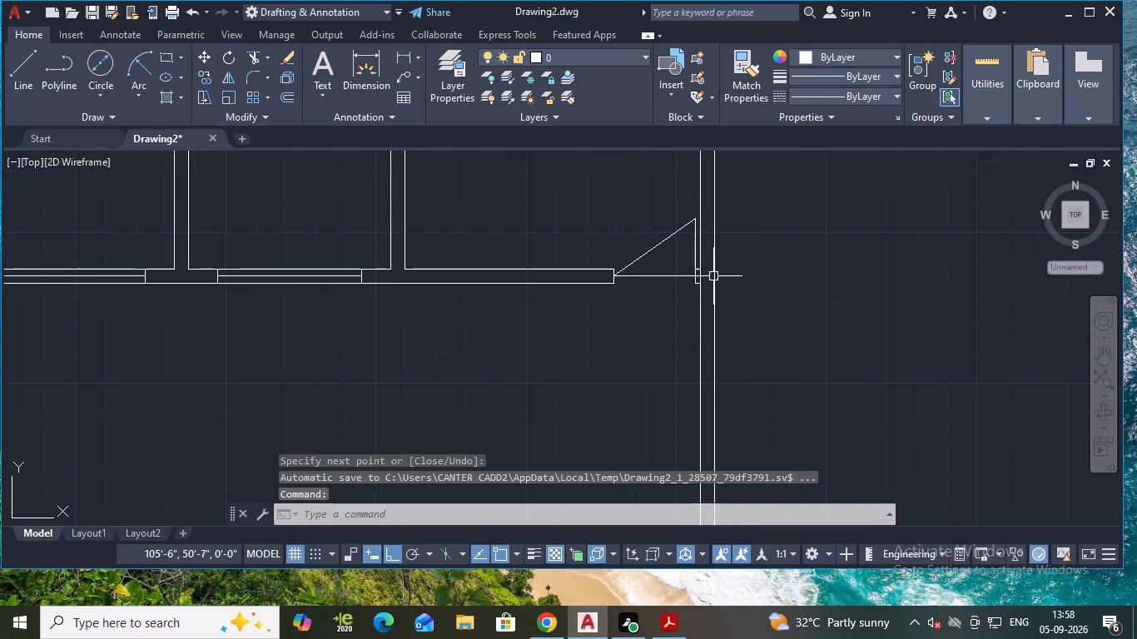
{"action": "scroll", "coordinate": [691, 285], "scroll_direction": "up", "scroll_amount": 1}
{"action": "scroll", "coordinate": [688, 287], "scroll_direction": "down", "scroll_amount": 2}
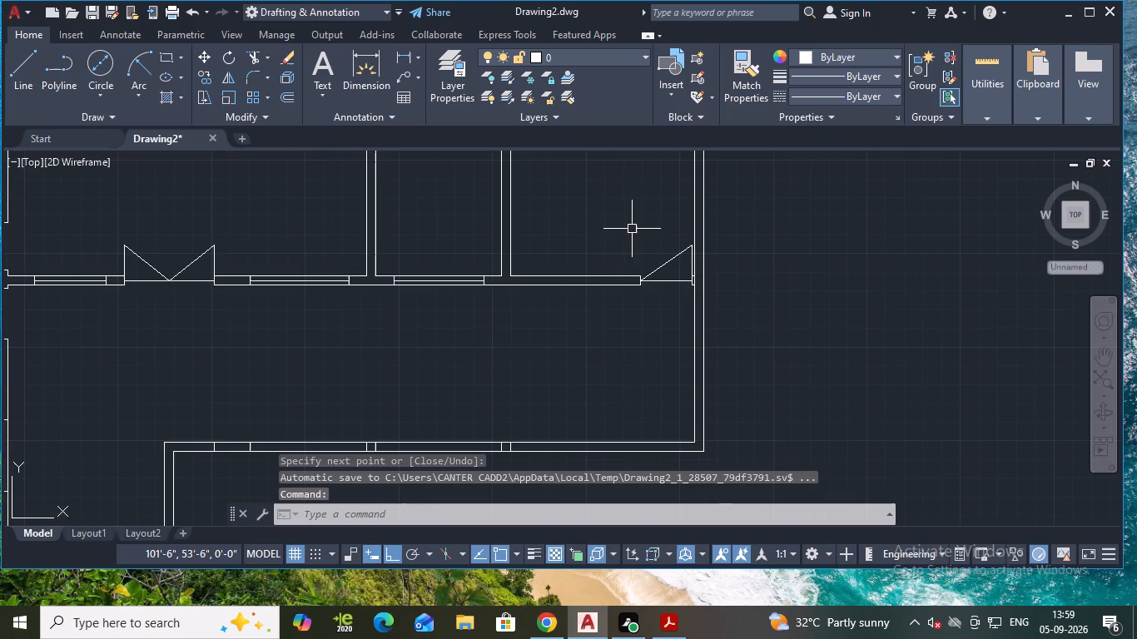
{"action": "middle_click_drag", "start_coordinate": [632, 229], "coordinate": [651, 456]}
{"action": "middle_click_drag", "start_coordinate": [638, 299], "coordinate": [663, 299]}
{"action": "scroll", "coordinate": [663, 300], "scroll_direction": "down", "scroll_amount": 1}
{"action": "middle_click_drag", "start_coordinate": [552, 261], "coordinate": [575, 334]}
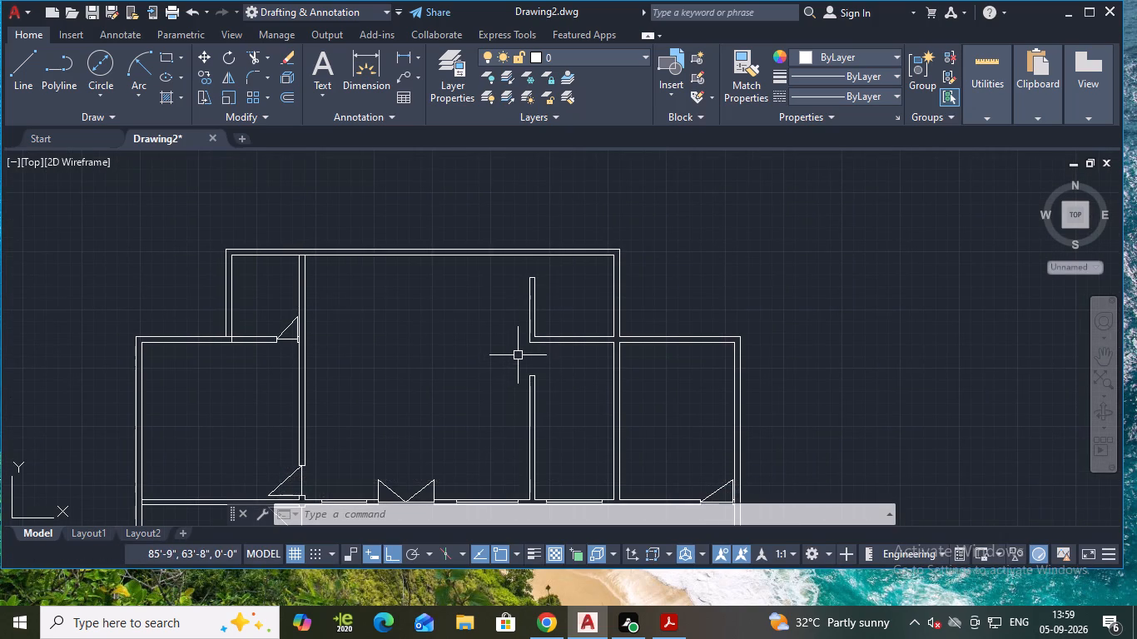
{"action": "scroll", "coordinate": [518, 354], "scroll_direction": "up", "scroll_amount": 2}
{"action": "middle_click", "coordinate": [549, 346]}
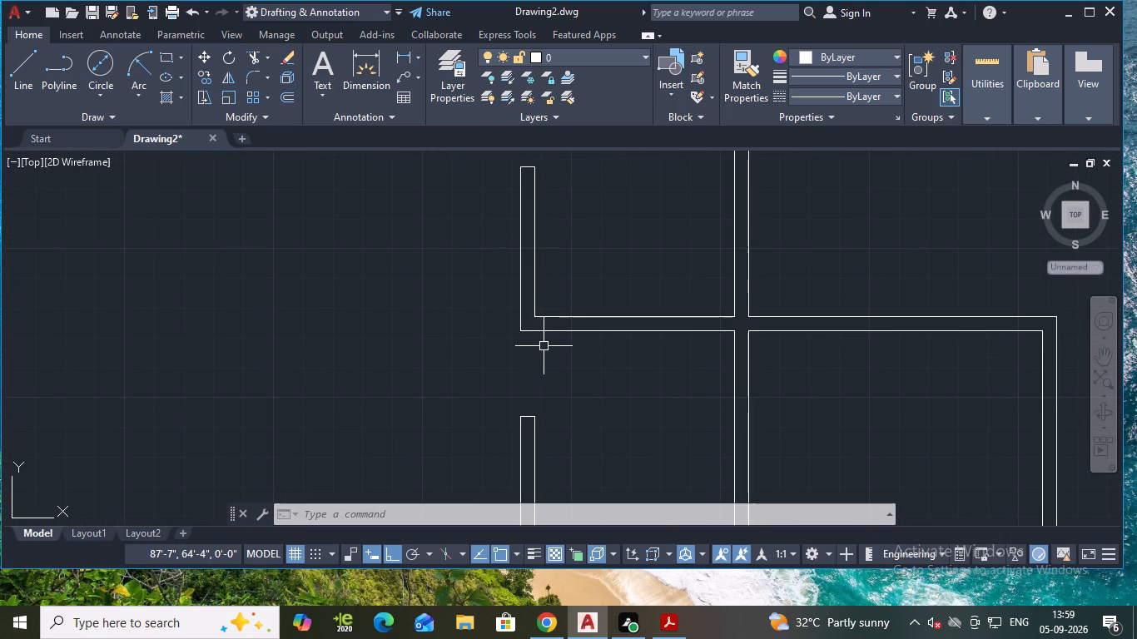
{"action": "key", "text": "l"}
{"action": "key", "text": "Return"}
{"action": "scroll", "coordinate": [539, 341], "scroll_direction": "up", "scroll_amount": 2}
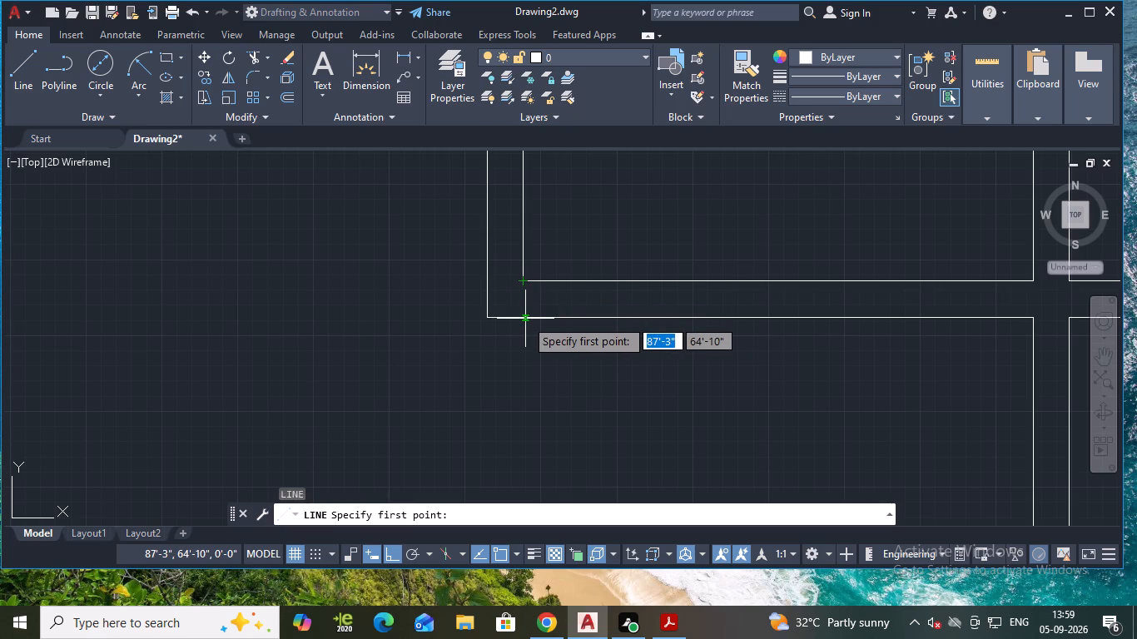
{"action": "left_click", "coordinate": [523, 315]}
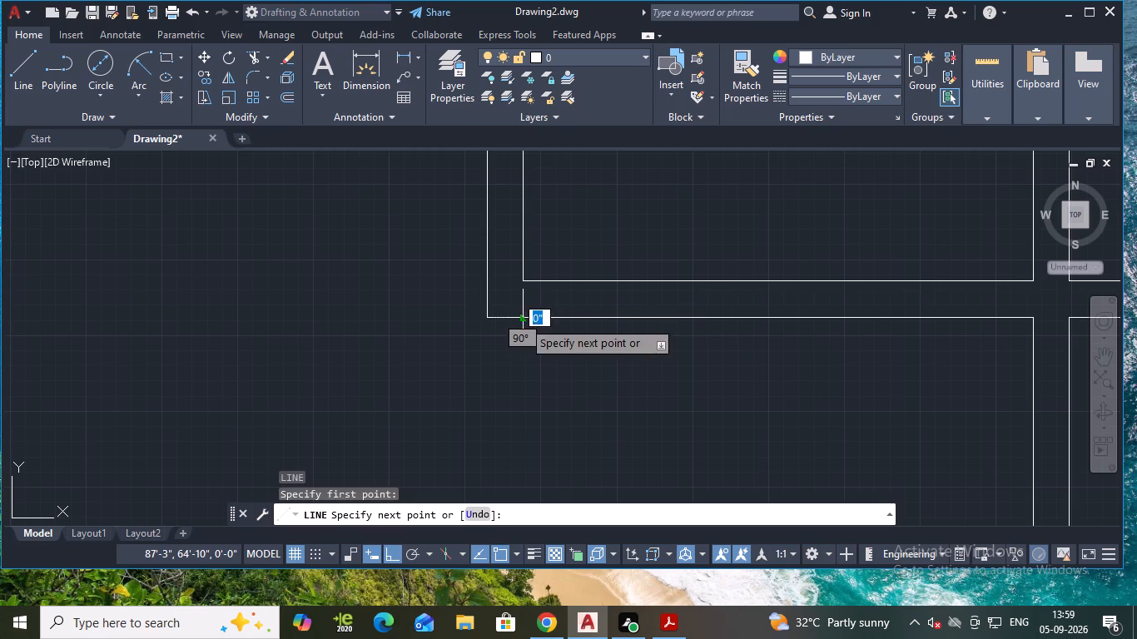
{"action": "type", "text": "2\""}
{"action": "key", "text": "Return"}
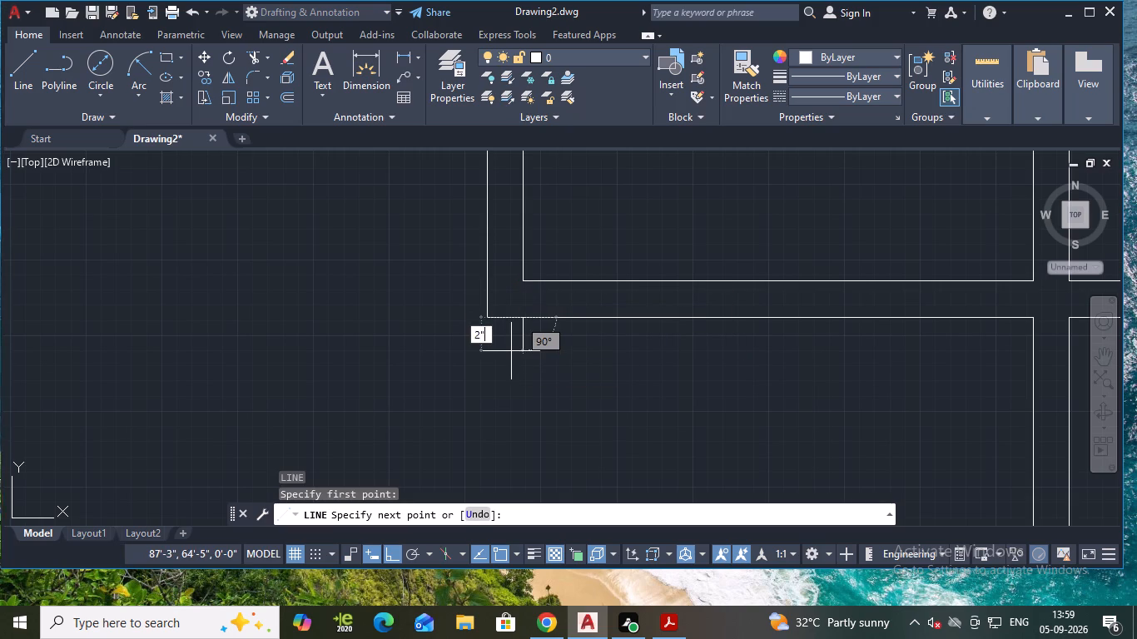
{"action": "type", "text": "6\""}
{"action": "key", "text": "Return"}
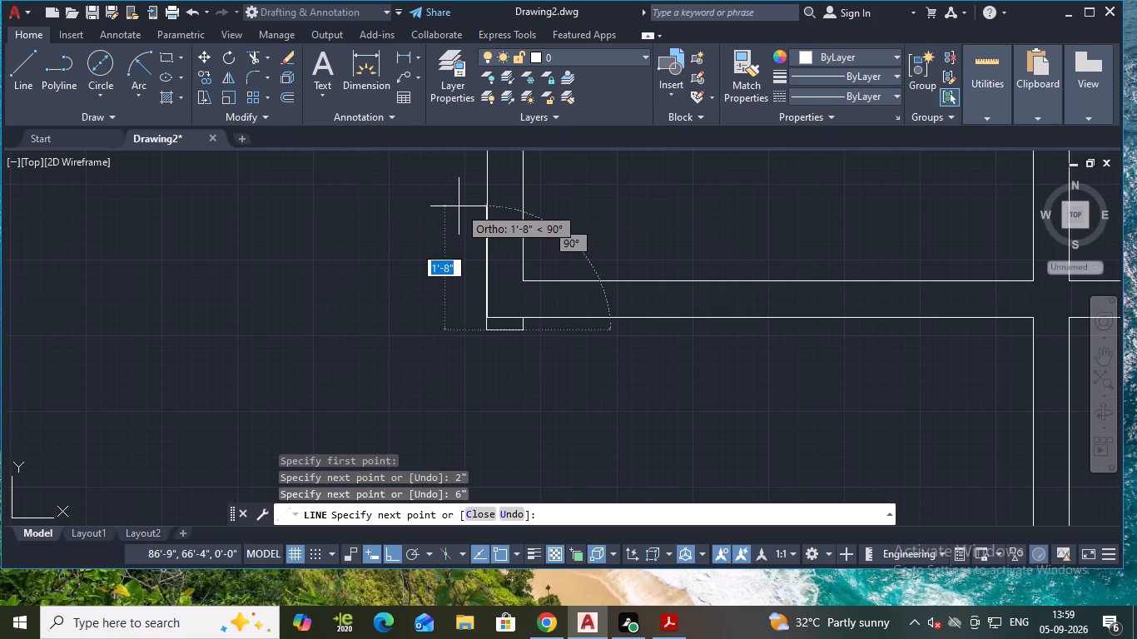
{"action": "type", "text": "2\""}
{"action": "key", "text": "Return"}
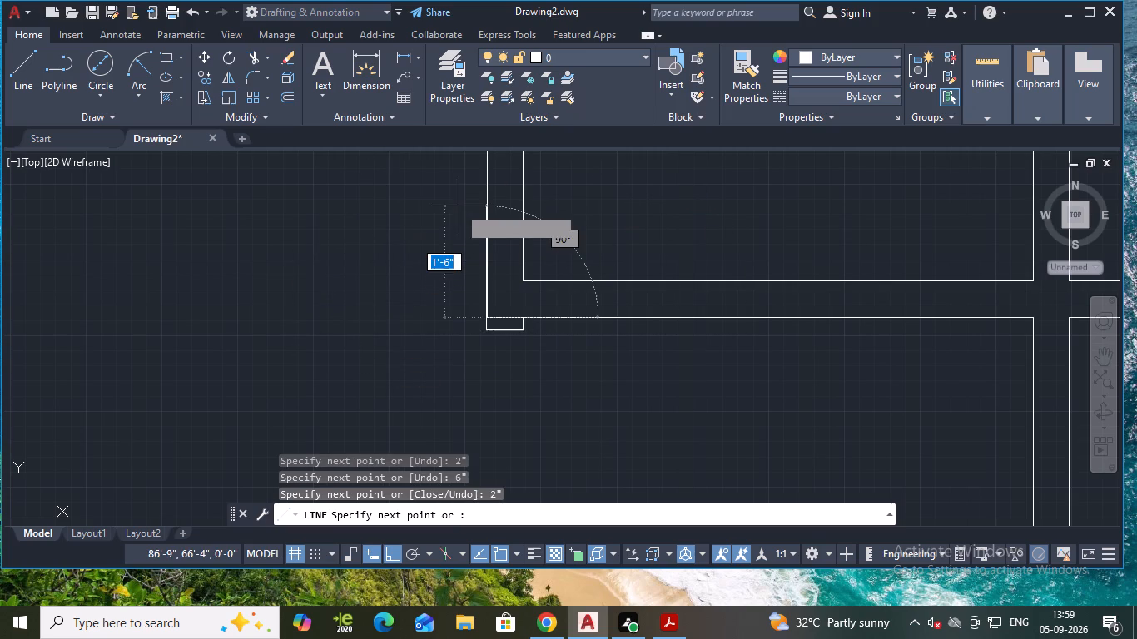
{"action": "key", "text": "Escape"}
Erase the stub's misaligned left side and redraw it as a 2" line down from the partition's outer corner.
{"action": "scroll", "coordinate": [473, 342], "scroll_direction": "up", "scroll_amount": 2}
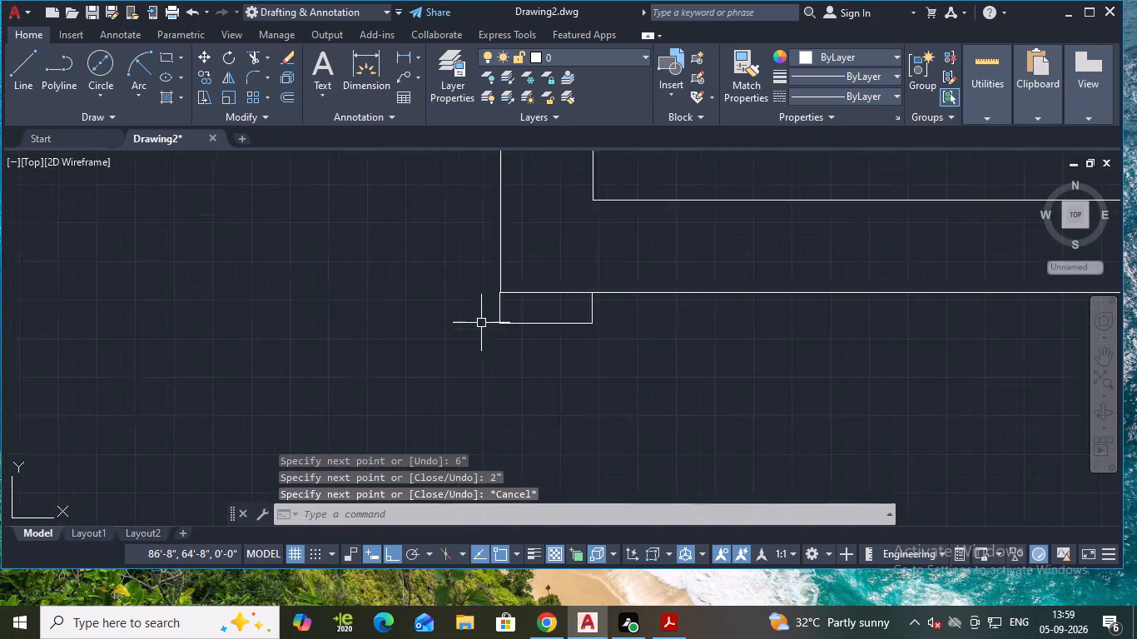
{"action": "scroll", "coordinate": [481, 323], "scroll_direction": "up", "scroll_amount": 2}
{"action": "middle_click_drag", "start_coordinate": [504, 295], "coordinate": [489, 329]}
{"action": "scroll", "coordinate": [533, 331], "scroll_direction": "up", "scroll_amount": 2}
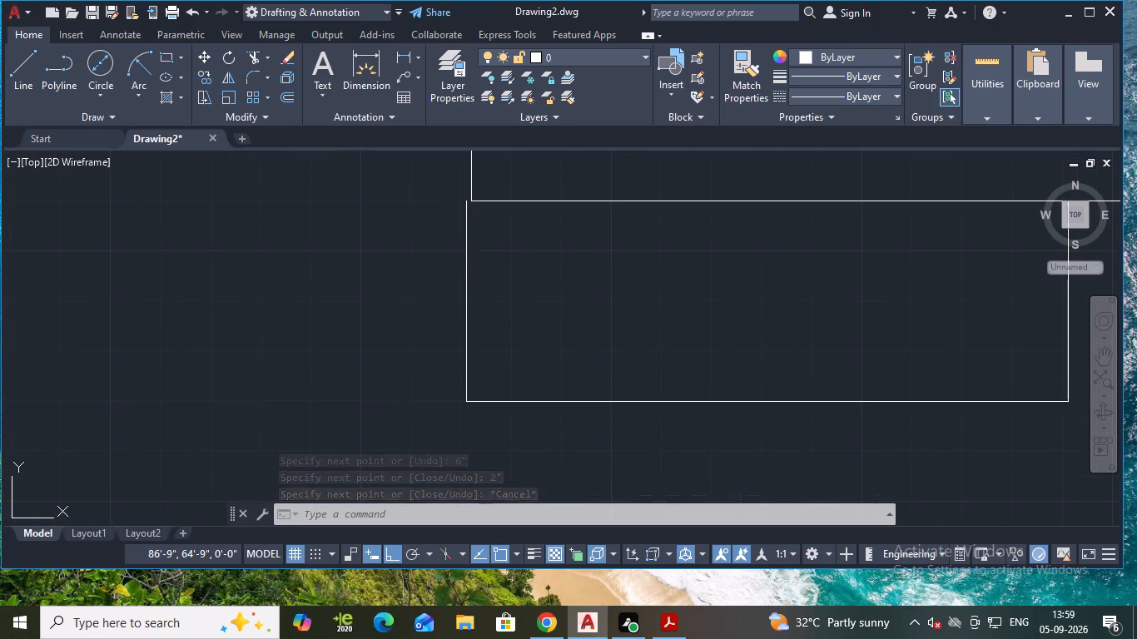
{"action": "left_click", "coordinate": [466, 251]}
{"action": "key", "text": "Delete"}
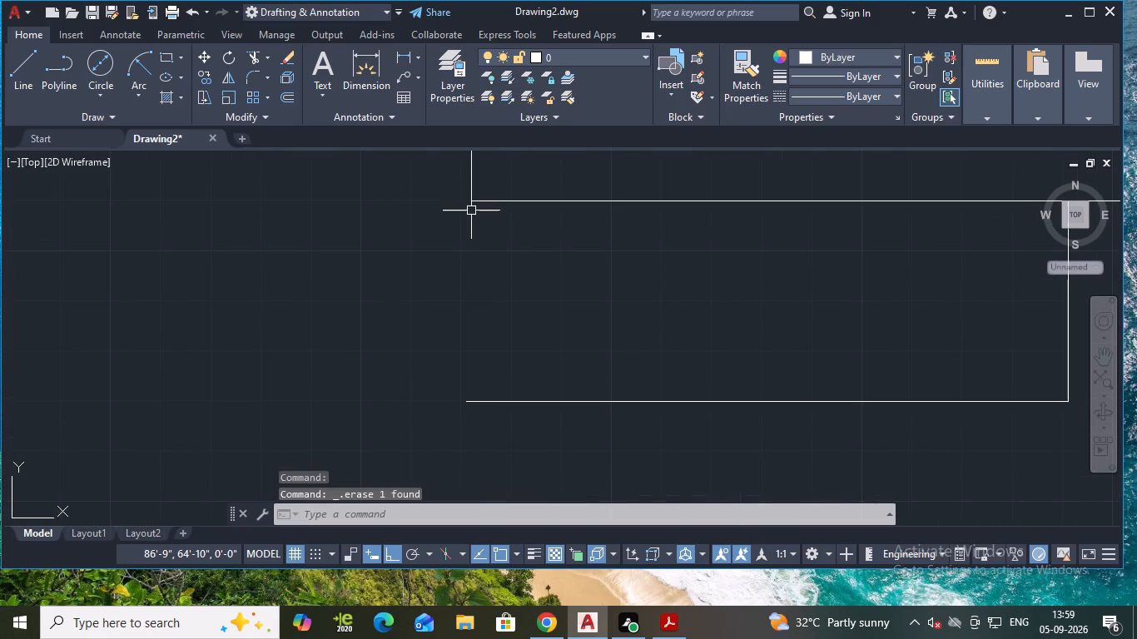
{"action": "scroll", "coordinate": [475, 198], "scroll_direction": "down", "scroll_amount": 1}
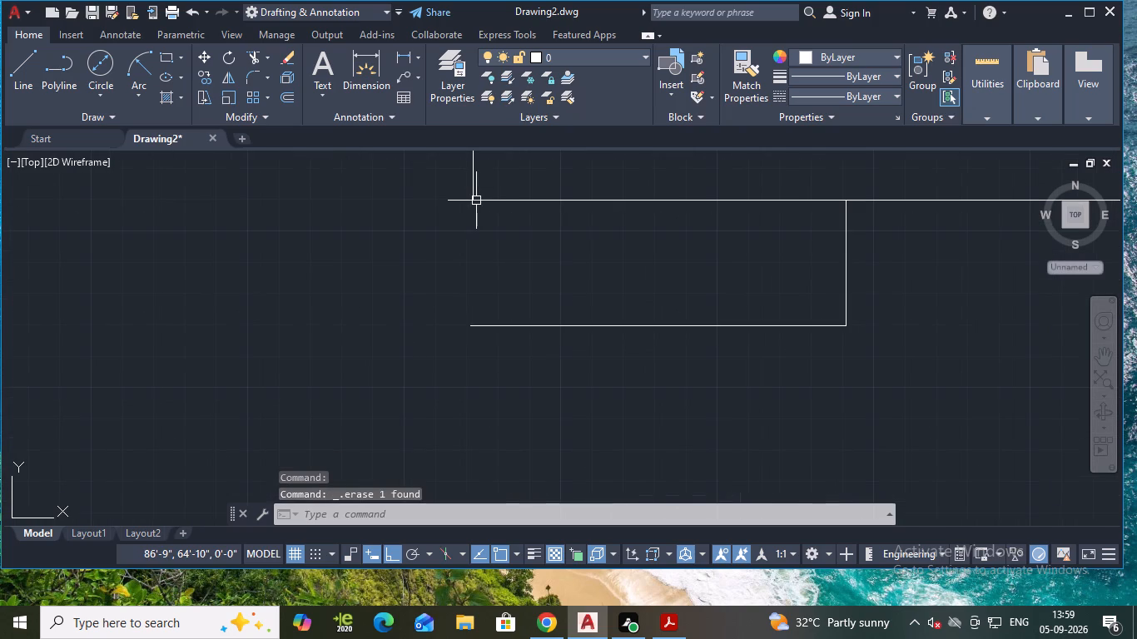
{"action": "key", "text": "l"}
{"action": "key", "text": "Return"}
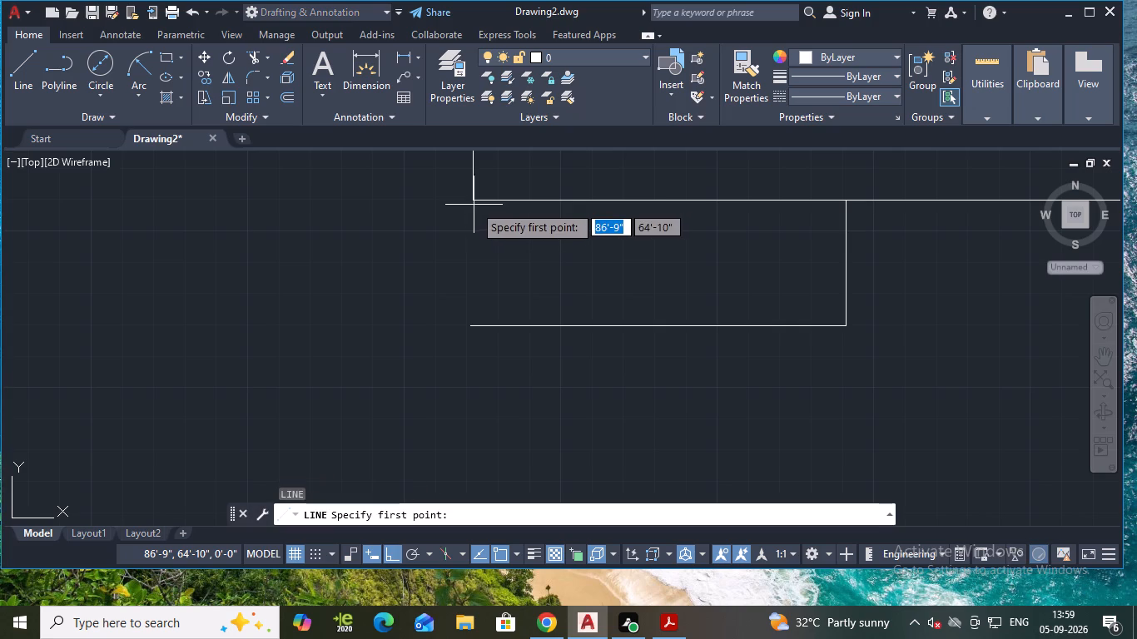
{"action": "left_click", "coordinate": [470, 198]}
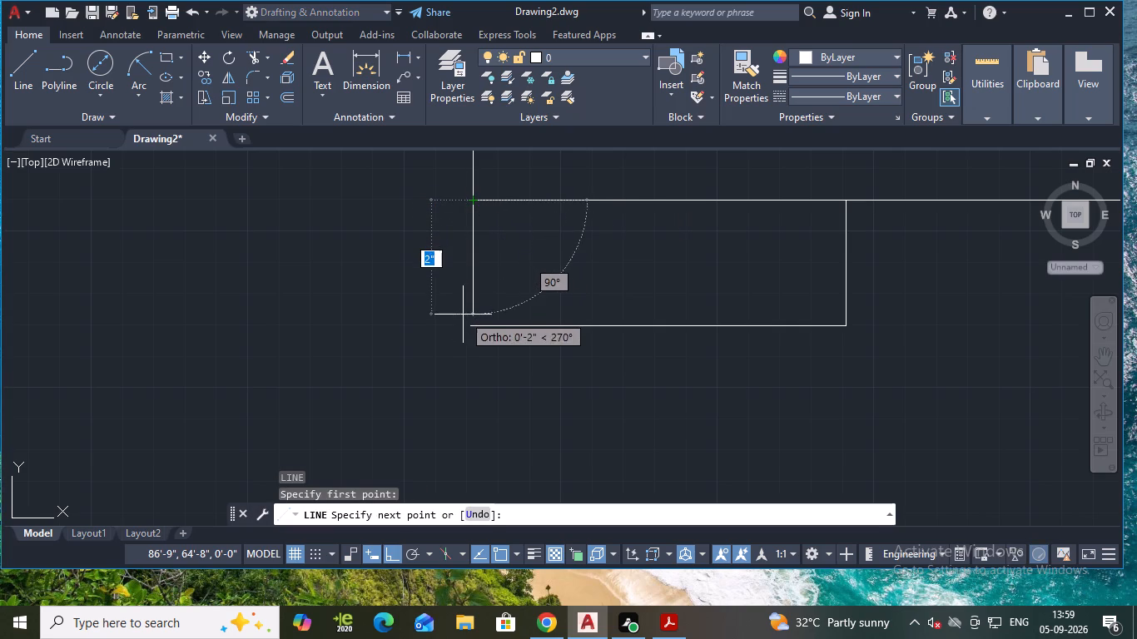
{"action": "type", "text": "2\""}
{"action": "key", "text": "Return"}
{"action": "key", "text": "Escape"}
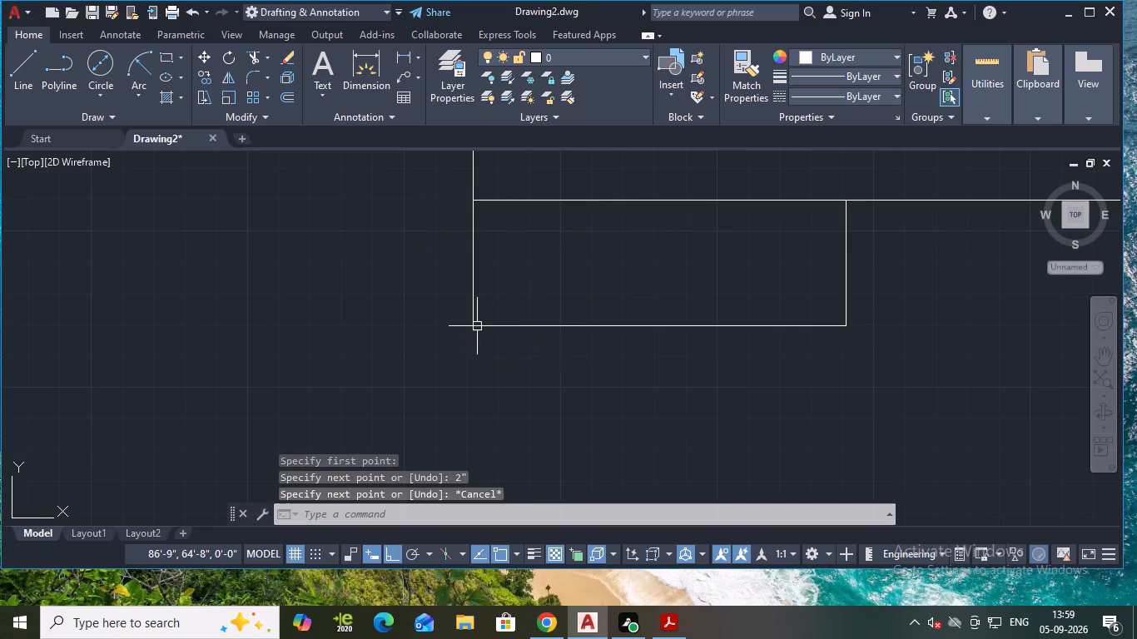
Trim the short overhang of the stub's bottom line beyond its new left side.
{"action": "scroll", "coordinate": [451, 333], "scroll_direction": "up", "scroll_amount": 2}
{"action": "key", "text": "t"}
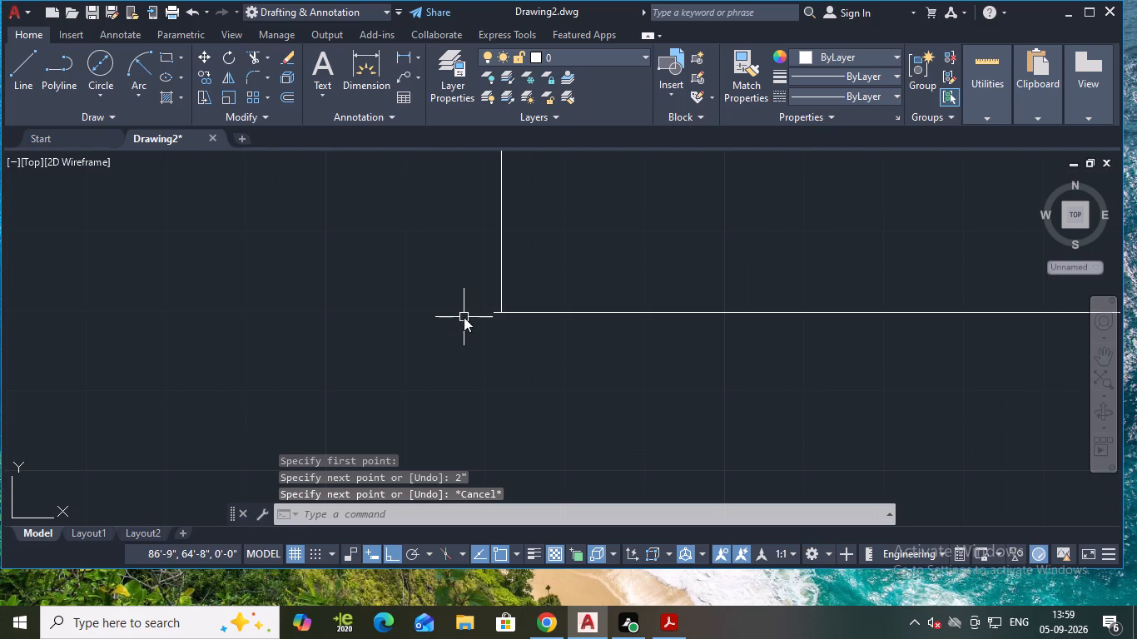
{"action": "key", "text": "r"}
{"action": "key", "text": "Return"}
{"action": "key", "text": "Return"}
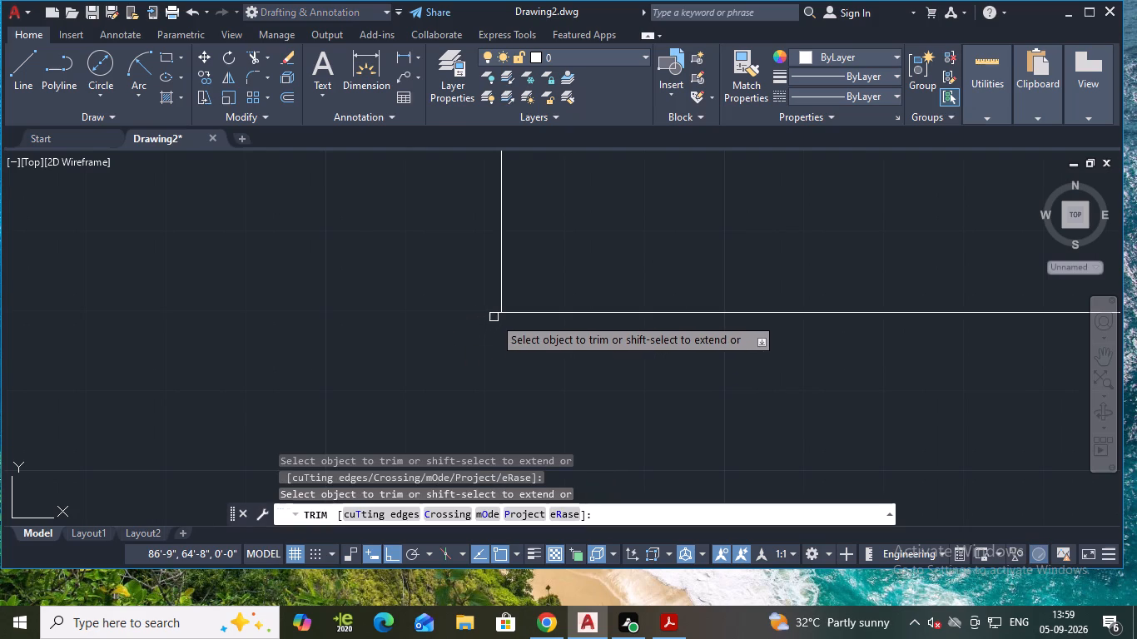
{"action": "left_click", "coordinate": [492, 313]}
{"action": "scroll", "coordinate": [666, 265], "scroll_direction": "down", "scroll_amount": 3}
{"action": "middle_click_drag", "start_coordinate": [754, 257], "coordinate": [681, 276]}
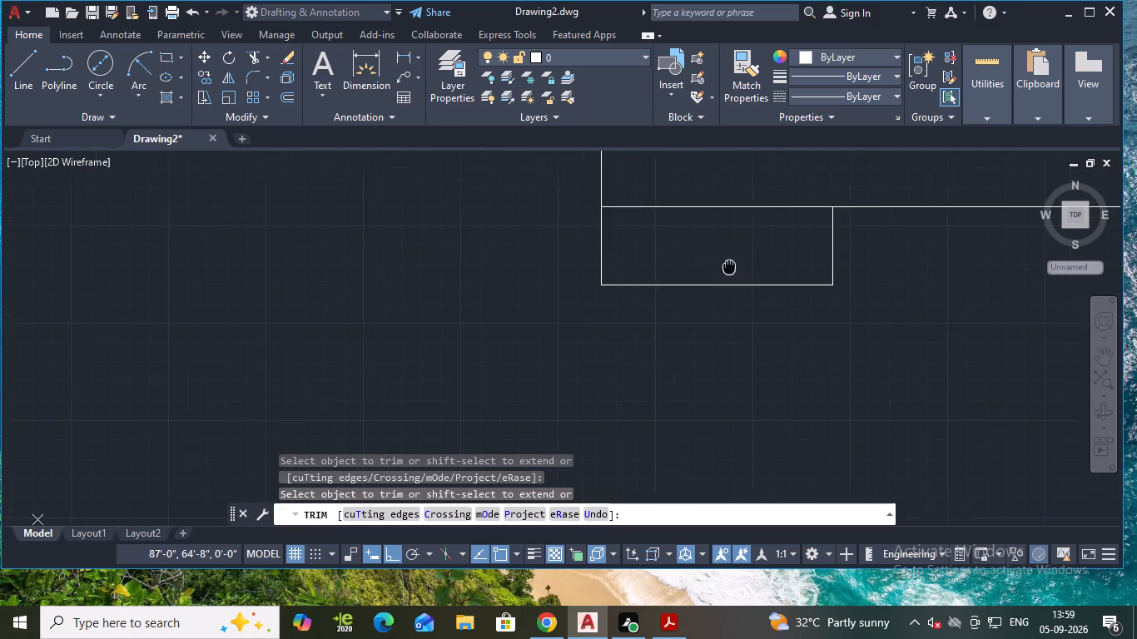
{"action": "middle_click_drag", "start_coordinate": [681, 276], "coordinate": [625, 282]}
{"action": "key", "text": "Escape"}
Draw the single door: a base line from the lower partition end's midpoint to the stub's midpoint, a 2' leaf right, and a closing diagonal.
{"action": "scroll", "coordinate": [657, 270], "scroll_direction": "down", "scroll_amount": 2}
{"action": "middle_click_drag", "start_coordinate": [673, 255], "coordinate": [641, 275]}
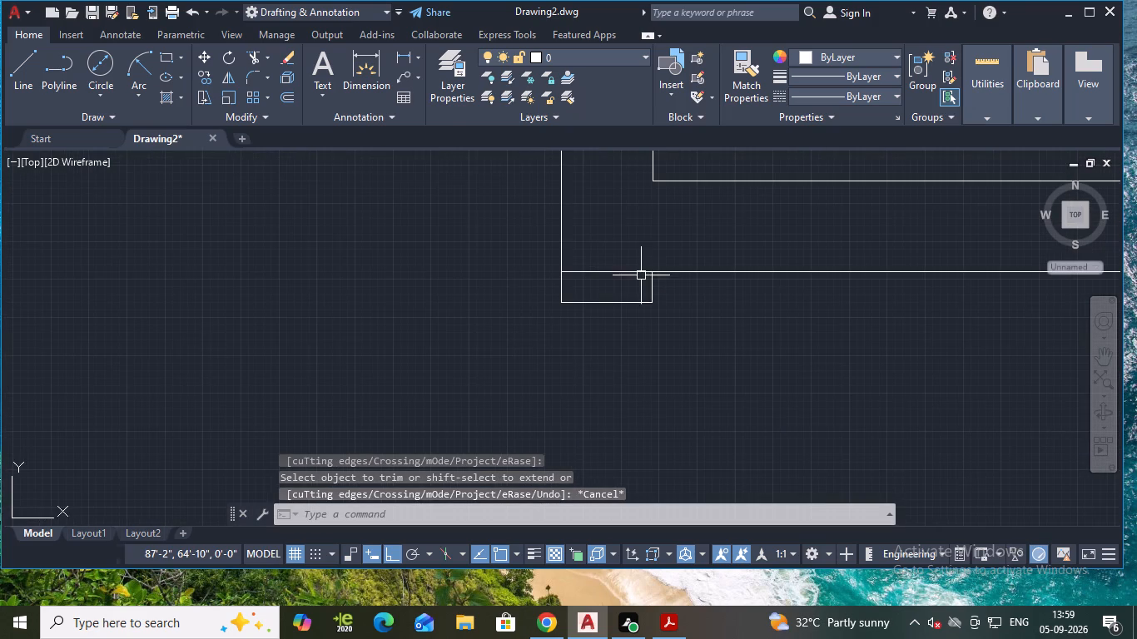
{"action": "scroll", "coordinate": [641, 276], "scroll_direction": "down", "scroll_amount": 2}
{"action": "key", "text": "l"}
{"action": "key", "text": "Return"}
{"action": "scroll", "coordinate": [645, 281], "scroll_direction": "down", "scroll_amount": 3}
{"action": "middle_click_drag", "start_coordinate": [646, 334], "coordinate": [648, 275]}
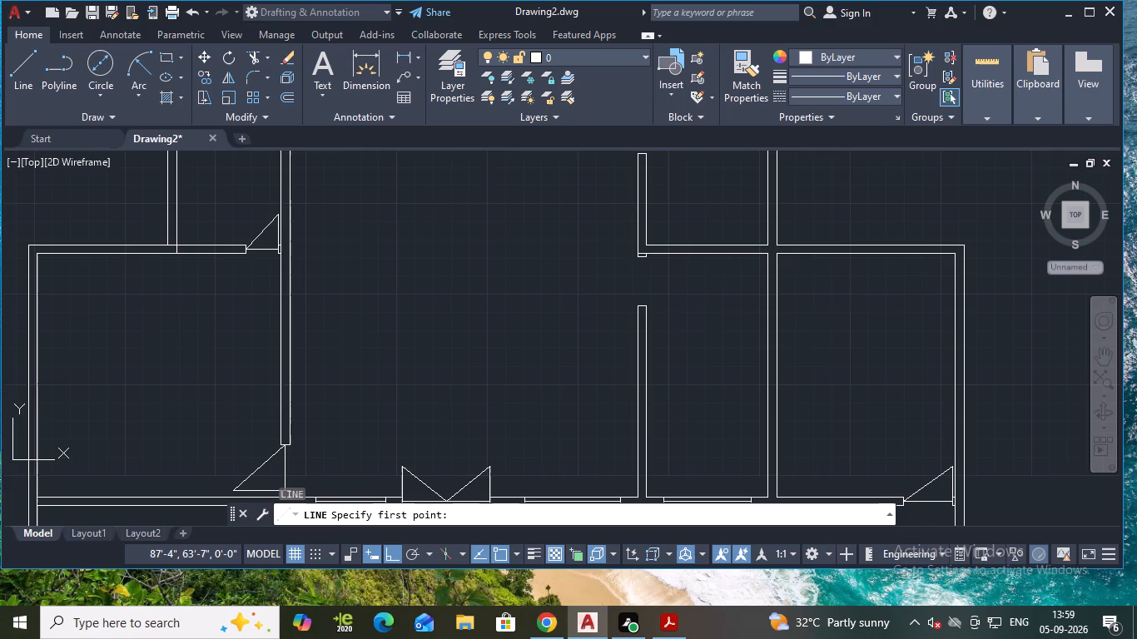
{"action": "middle_click_drag", "start_coordinate": [648, 275], "coordinate": [648, 274]}
{"action": "middle_click_drag", "start_coordinate": [659, 286], "coordinate": [659, 290]}
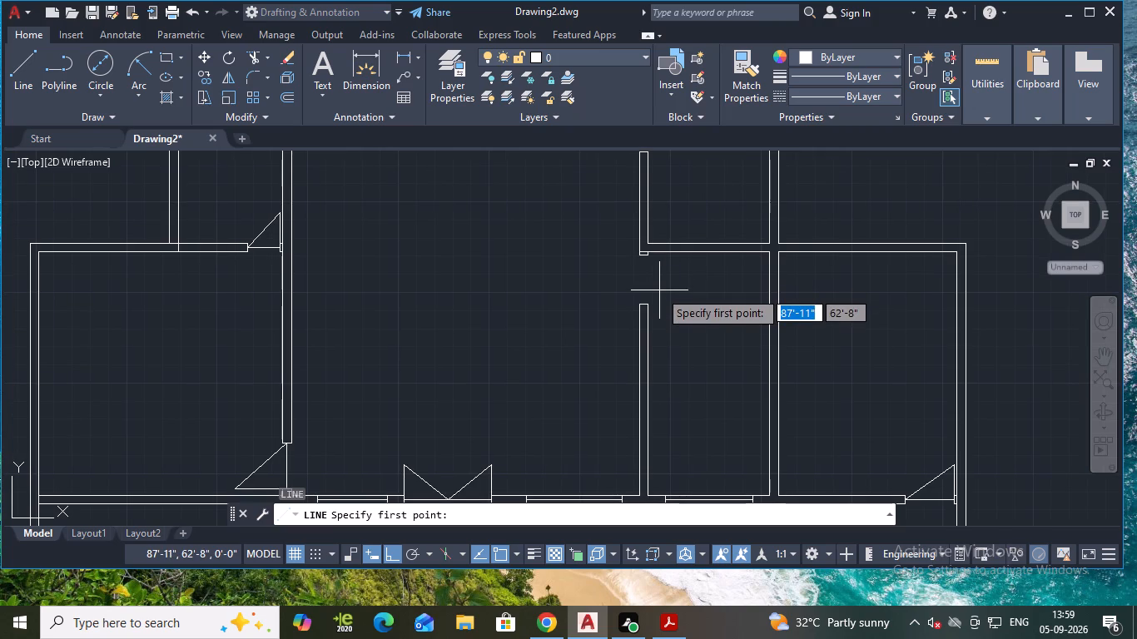
{"action": "middle_click_drag", "start_coordinate": [659, 290], "coordinate": [629, 408]}
{"action": "middle_click_drag", "start_coordinate": [615, 421], "coordinate": [638, 379]}
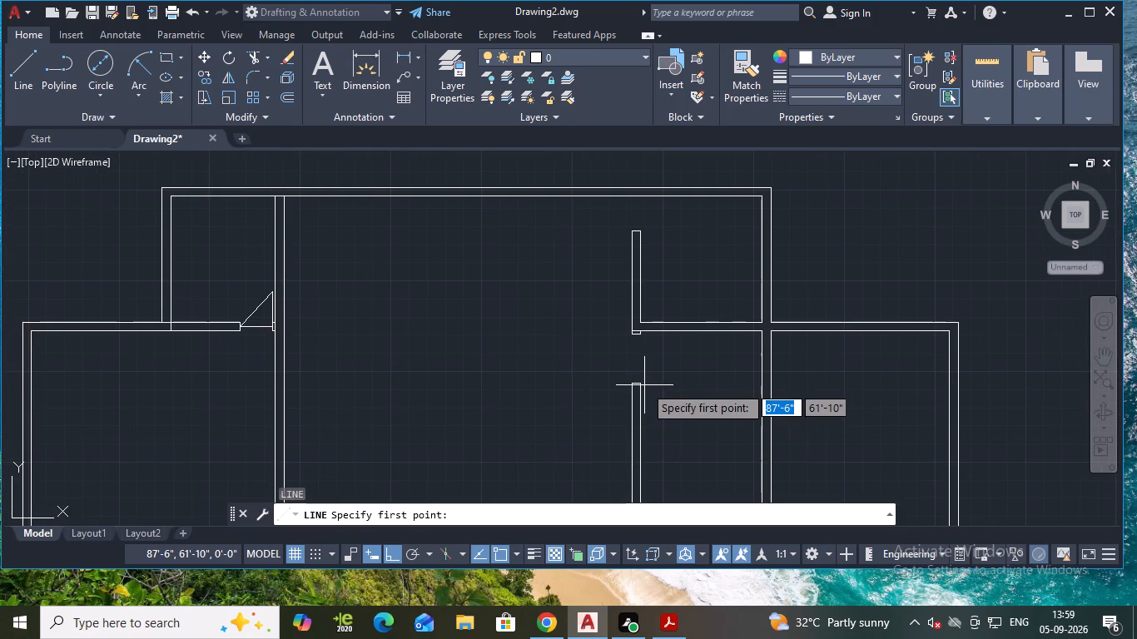
{"action": "scroll", "coordinate": [644, 390], "scroll_direction": "up", "scroll_amount": 2}
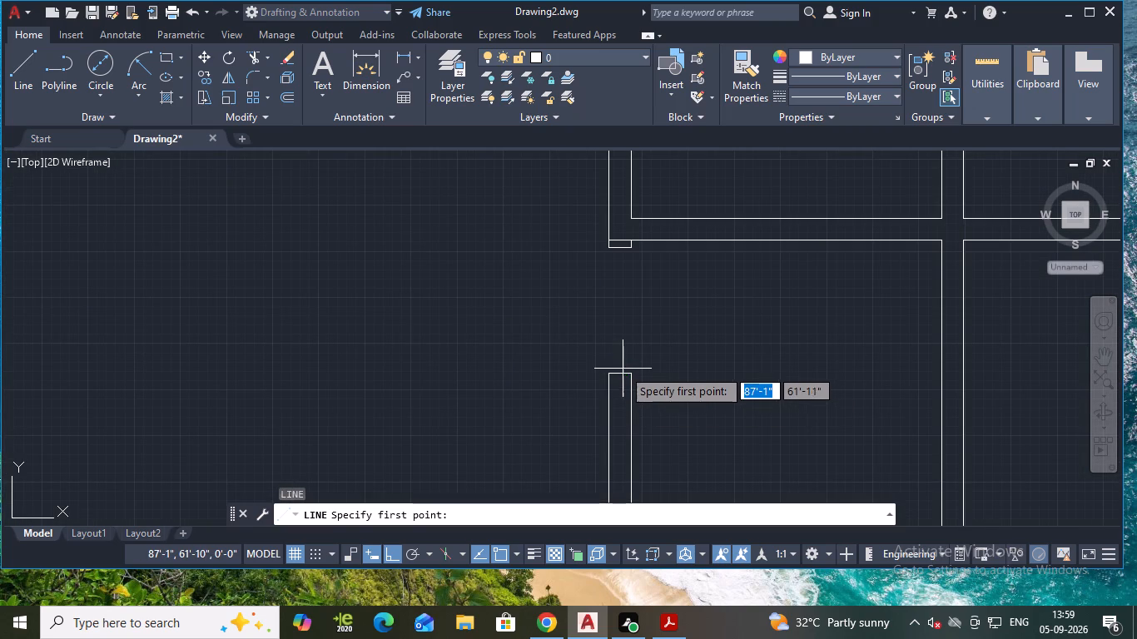
{"action": "left_click", "coordinate": [618, 374]}
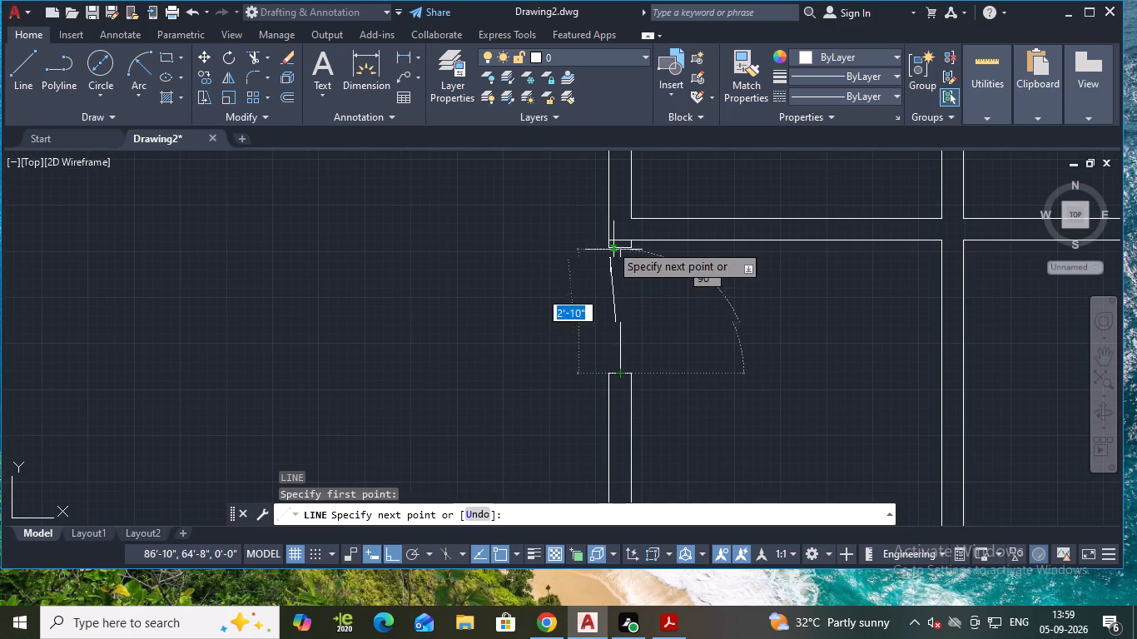
{"action": "scroll", "coordinate": [623, 252], "scroll_direction": "up", "scroll_amount": 1}
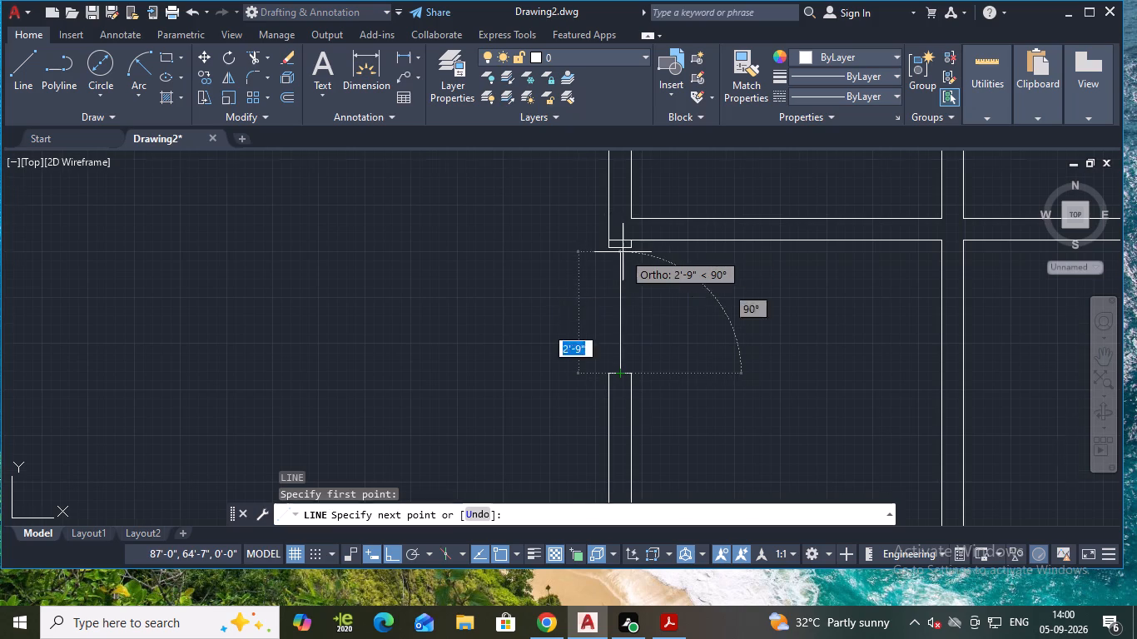
{"action": "scroll", "coordinate": [623, 252], "scroll_direction": "up", "scroll_amount": 2}
{"action": "left_click", "coordinate": [607, 228]}
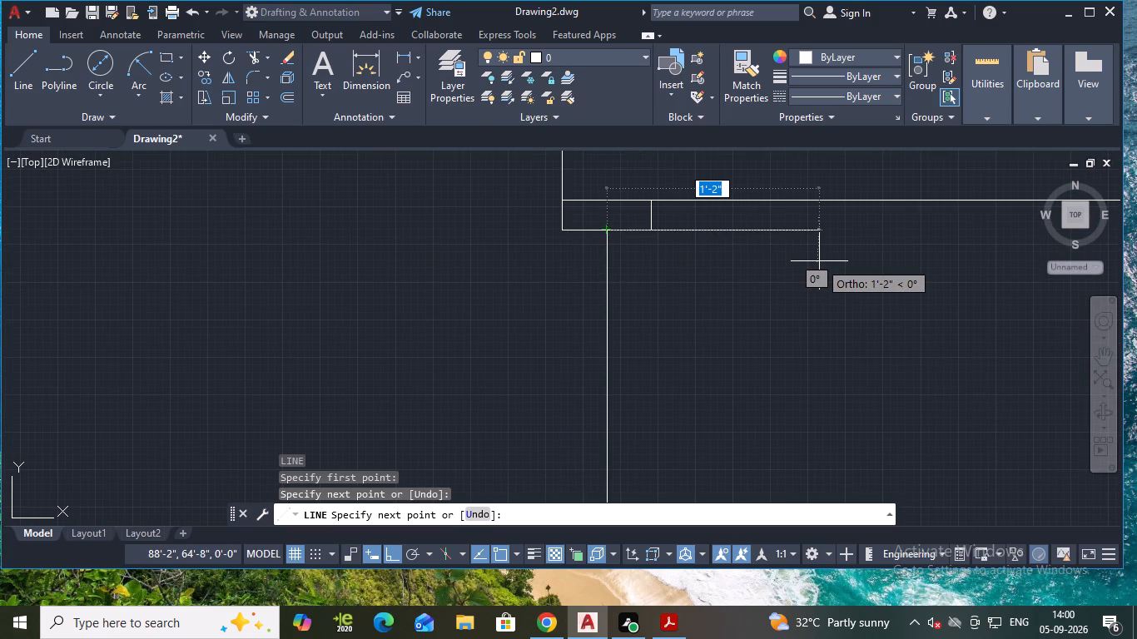
{"action": "type", "text": "2'"}
{"action": "key", "text": "Return"}
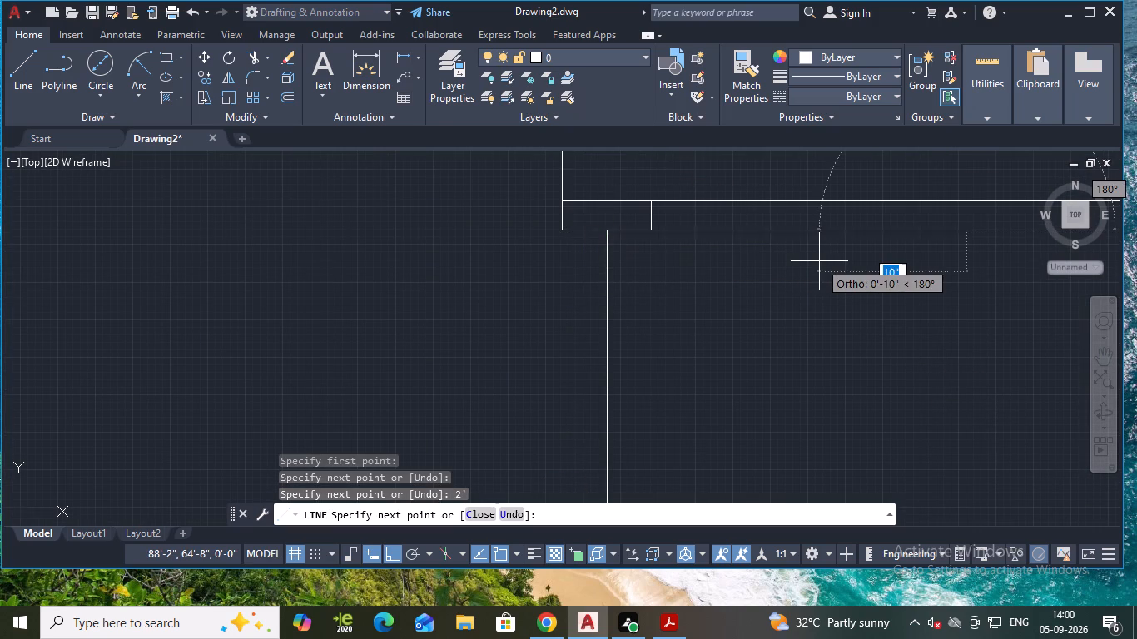
{"action": "scroll", "coordinate": [819, 261], "scroll_direction": "down", "scroll_amount": 3}
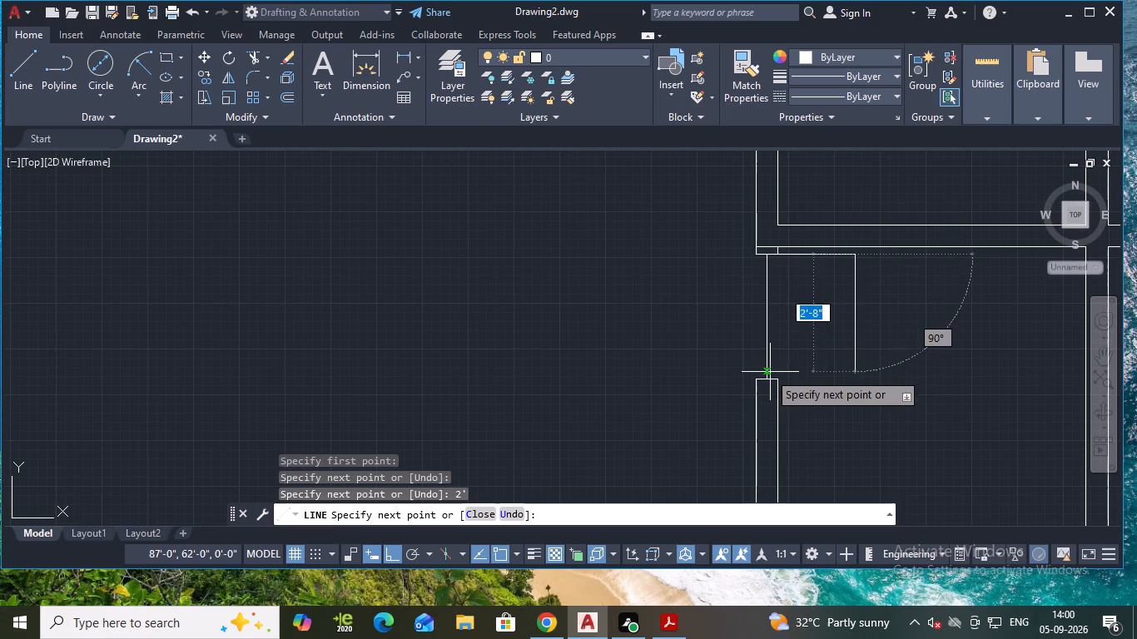
{"action": "left_click", "coordinate": [765, 379]}
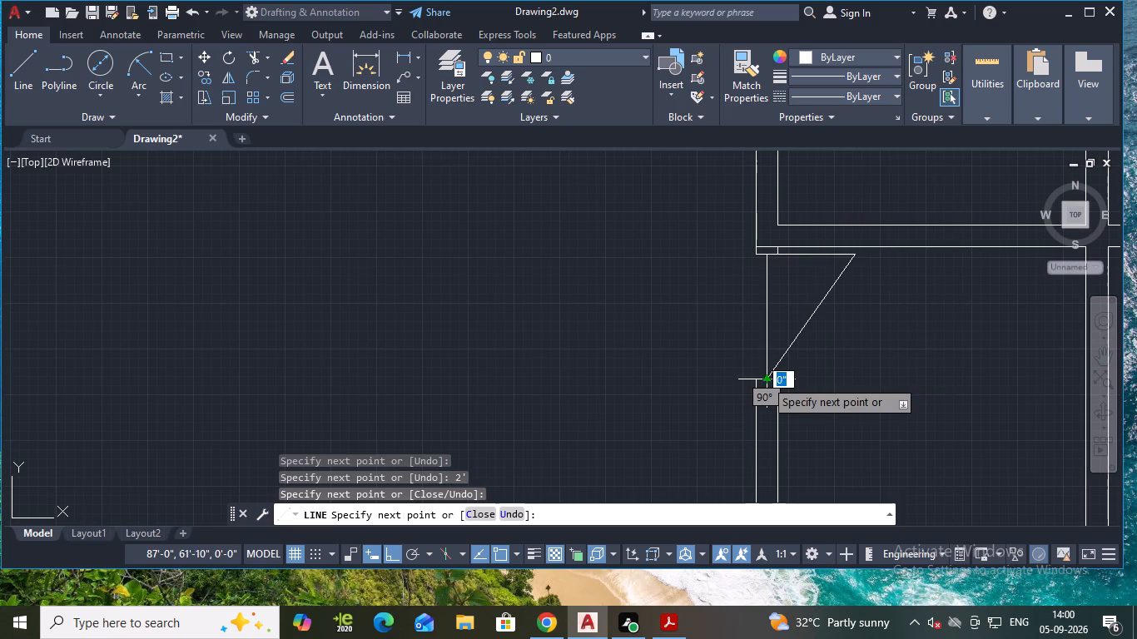
{"action": "right_click", "coordinate": [765, 379]}
{"action": "left_click", "coordinate": [803, 387]}
Join the jamb stub lines and the single door's base, leaf and diagonal below the upper partition's corner into polylines.
{"action": "scroll", "coordinate": [803, 355], "scroll_direction": "down", "scroll_amount": 3}
{"action": "middle_click", "coordinate": [827, 368]}
{"action": "middle_click", "coordinate": [830, 353]}
{"action": "middle_click_drag", "start_coordinate": [827, 329], "coordinate": [830, 400]}
{"action": "scroll", "coordinate": [816, 360], "scroll_direction": "up", "scroll_amount": 2}
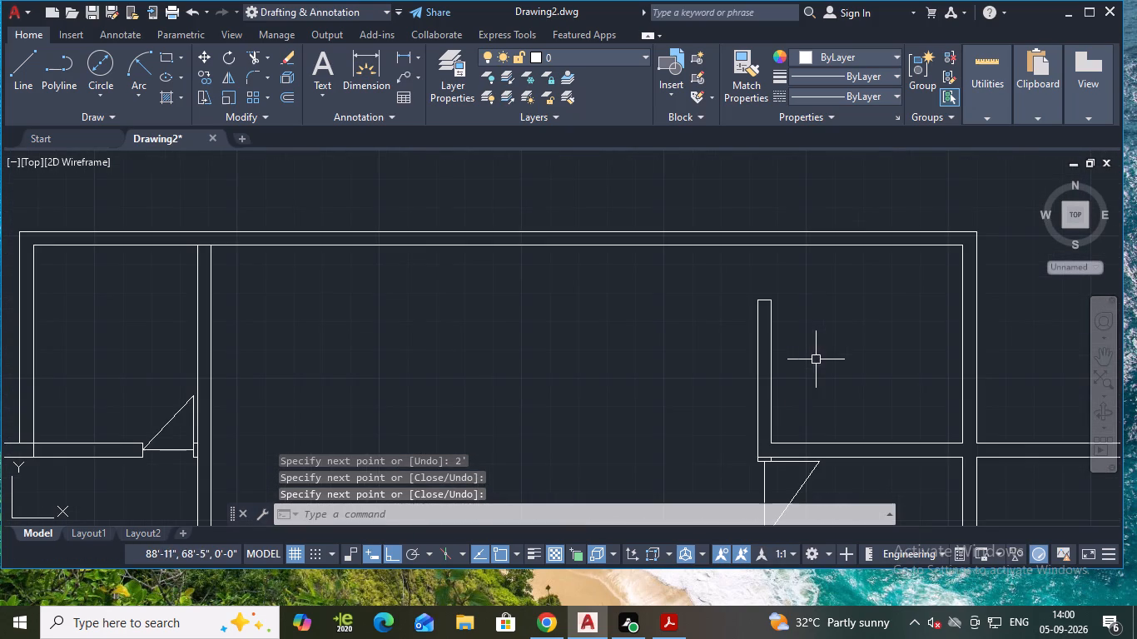
{"action": "middle_click_drag", "start_coordinate": [822, 402], "coordinate": [803, 317]}
{"action": "scroll", "coordinate": [789, 395], "scroll_direction": "up", "scroll_amount": 1}
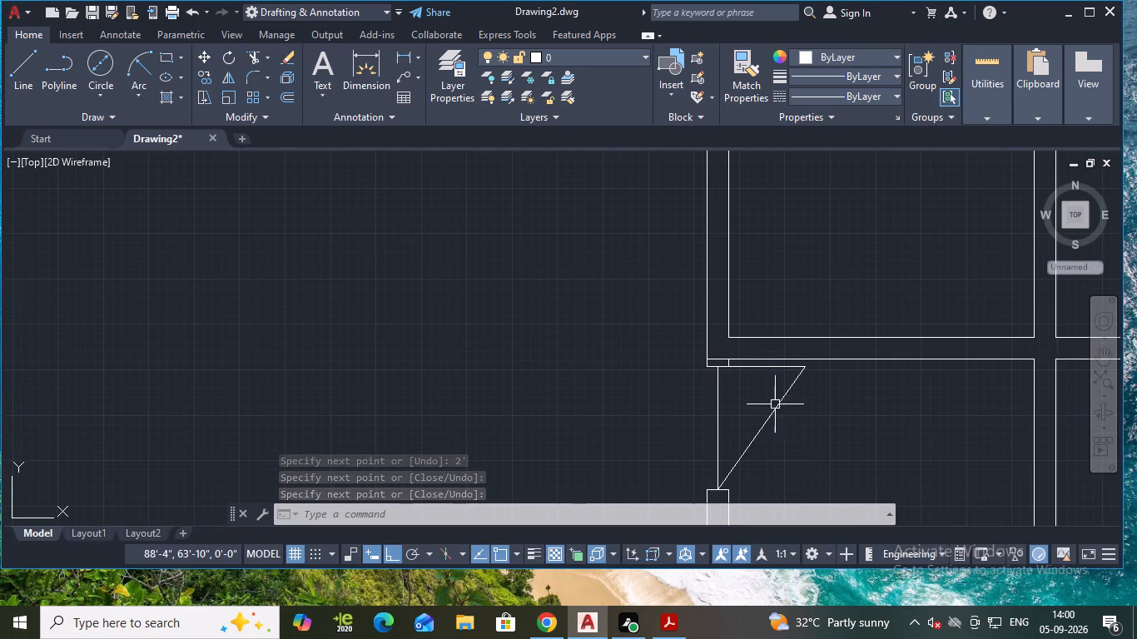
{"action": "scroll", "coordinate": [744, 406], "scroll_direction": "up", "scroll_amount": 1}
{"action": "middle_click_drag", "start_coordinate": [744, 402], "coordinate": [746, 402]}
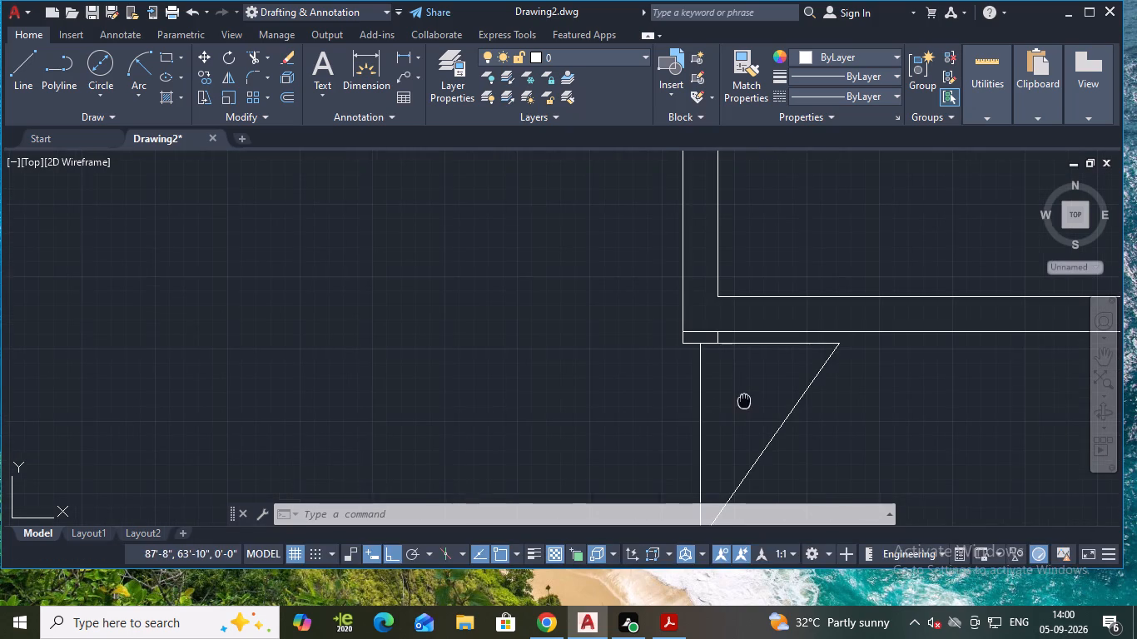
{"action": "middle_click_drag", "start_coordinate": [746, 402], "coordinate": [752, 445]}
{"action": "left_click", "coordinate": [721, 386]}
{"action": "scroll", "coordinate": [721, 382], "scroll_direction": "up", "scroll_amount": 3}
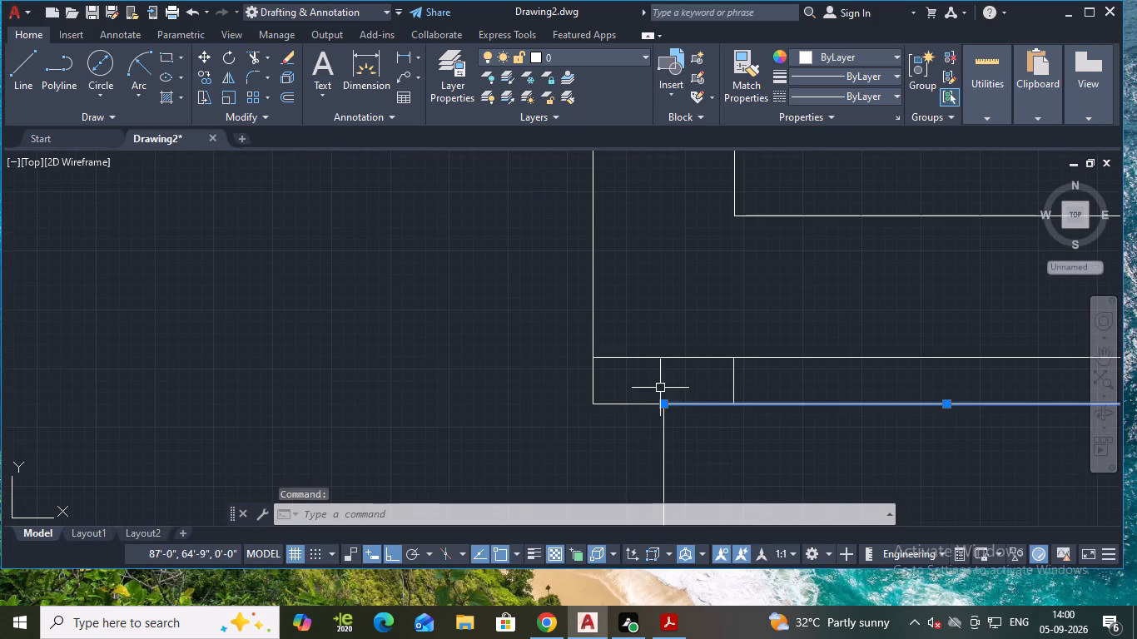
{"action": "left_click", "coordinate": [638, 404]}
{"action": "left_click", "coordinate": [593, 377]}
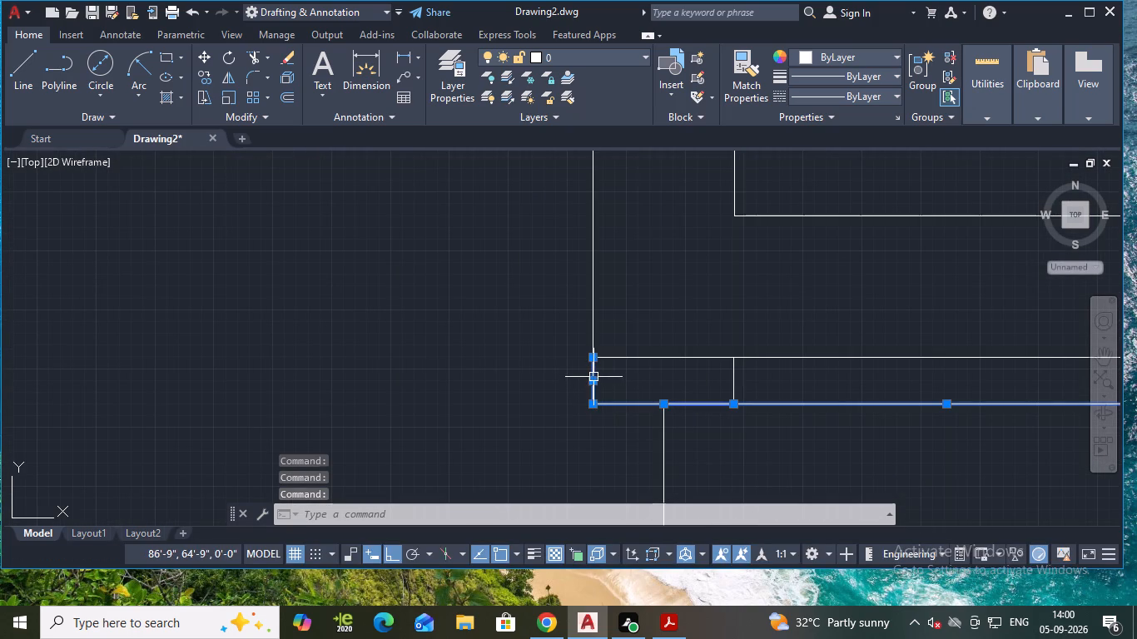
{"action": "left_click", "coordinate": [734, 369]}
{"action": "scroll", "coordinate": [737, 368], "scroll_direction": "down", "scroll_amount": 2}
{"action": "middle_click_drag", "start_coordinate": [761, 364], "coordinate": [767, 230]}
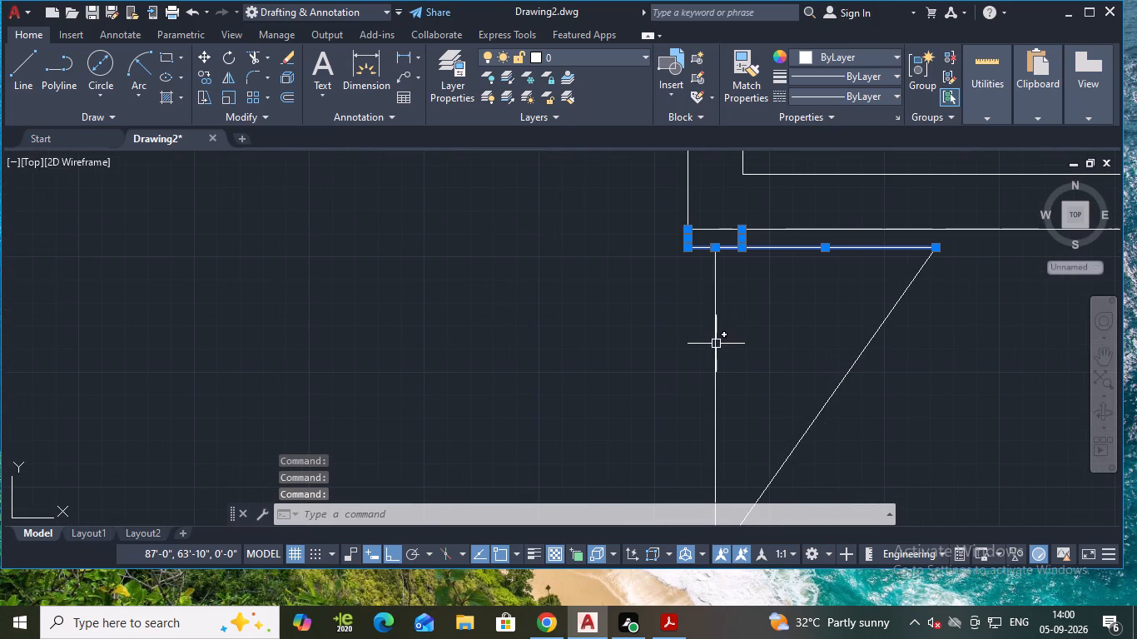
{"action": "left_click", "coordinate": [716, 344]}
{"action": "scroll", "coordinate": [761, 331], "scroll_direction": "down", "scroll_amount": 2}
{"action": "middle_click", "coordinate": [788, 345]}
{"action": "middle_click_drag", "start_coordinate": [782, 339], "coordinate": [780, 325]}
{"action": "middle_click_drag", "start_coordinate": [780, 318], "coordinate": [780, 295]}
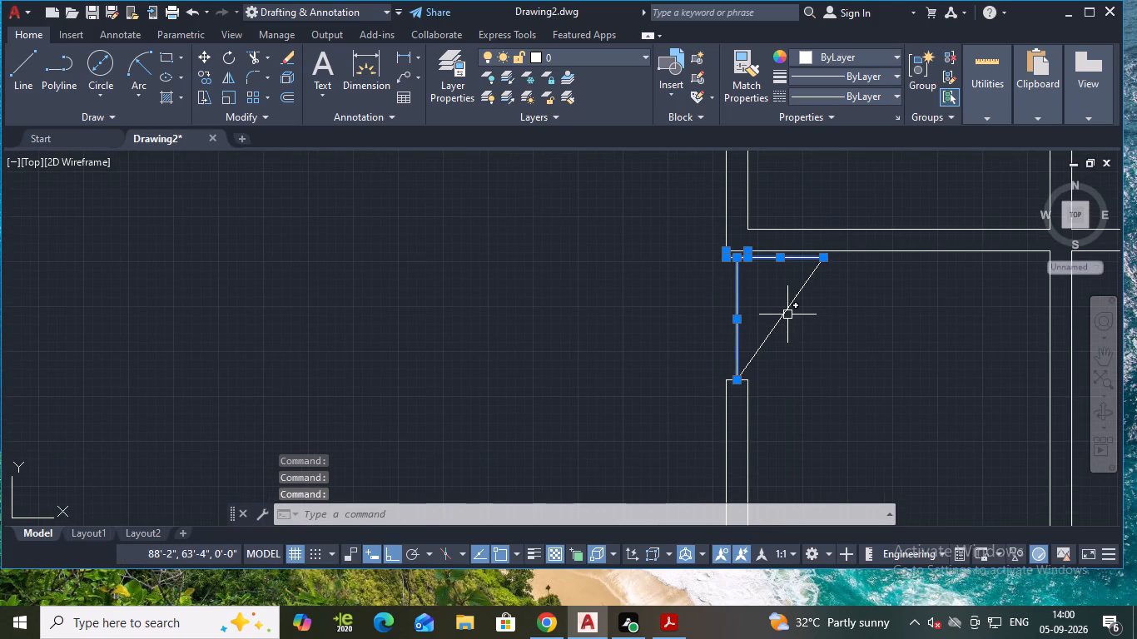
{"action": "left_click", "coordinate": [787, 315]}
{"action": "type", "text": "JOIN"}
{"action": "key", "text": "Return"}
Copy the joined stub and door from the stub's upper-left corner straight up to the top exterior wall's inner line.
{"action": "left_click", "coordinate": [787, 313]}
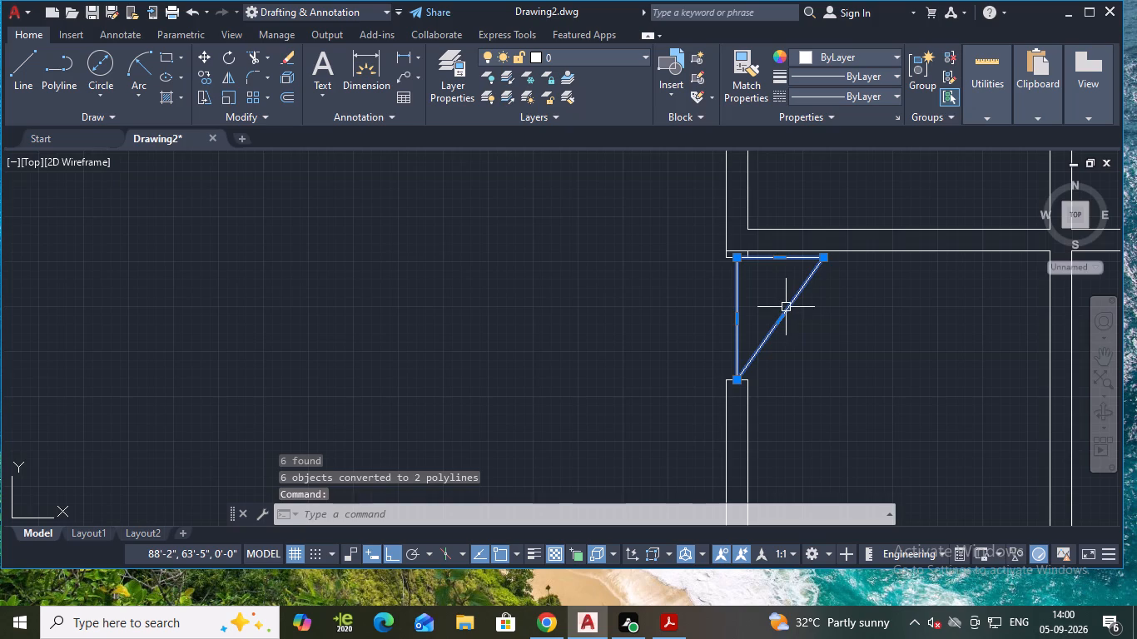
{"action": "scroll", "coordinate": [741, 274], "scroll_direction": "up", "scroll_amount": 3}
{"action": "left_click", "coordinate": [693, 209]}
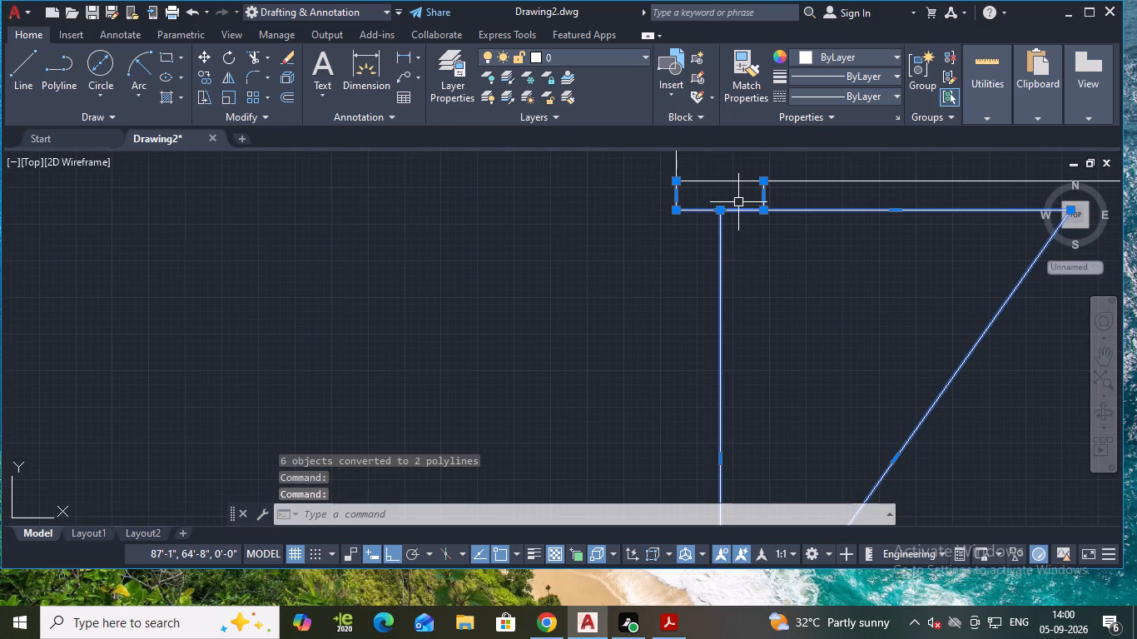
{"action": "type", "text": "CO"}
{"action": "key", "text": "Return"}
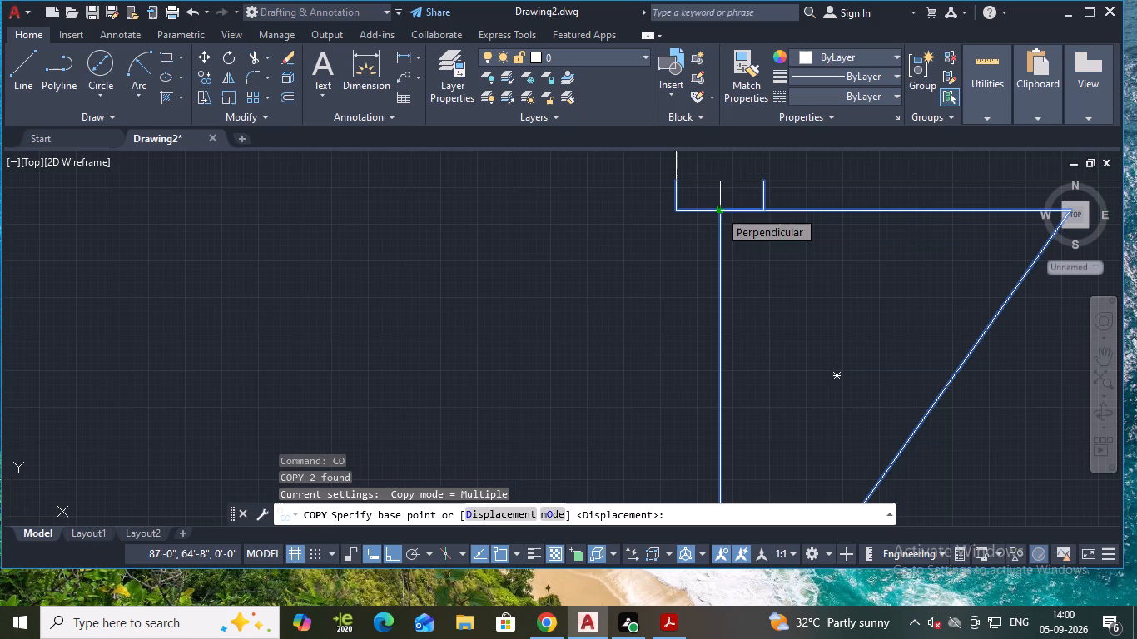
{"action": "left_click", "coordinate": [676, 181]}
{"action": "scroll", "coordinate": [676, 179], "scroll_direction": "down", "scroll_amount": 2}
{"action": "middle_click_drag", "start_coordinate": [676, 177], "coordinate": [698, 323]}
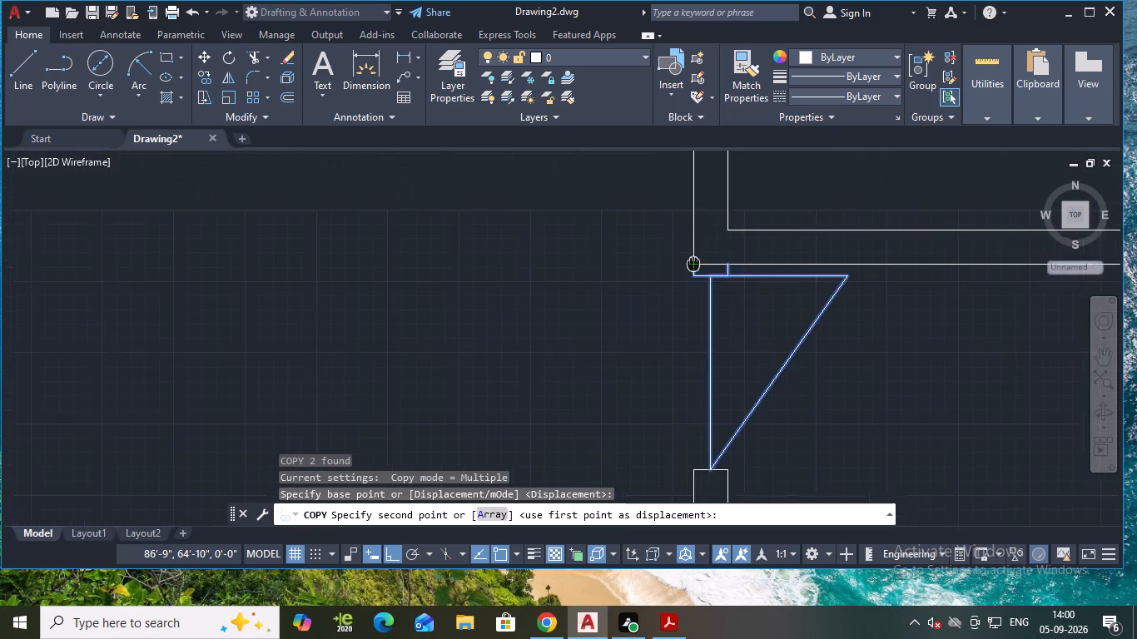
{"action": "middle_click_drag", "start_coordinate": [698, 323], "coordinate": [698, 339]}
{"action": "middle_click_drag", "start_coordinate": [697, 251], "coordinate": [702, 468]}
{"action": "middle_click_drag", "start_coordinate": [708, 265], "coordinate": [691, 524]}
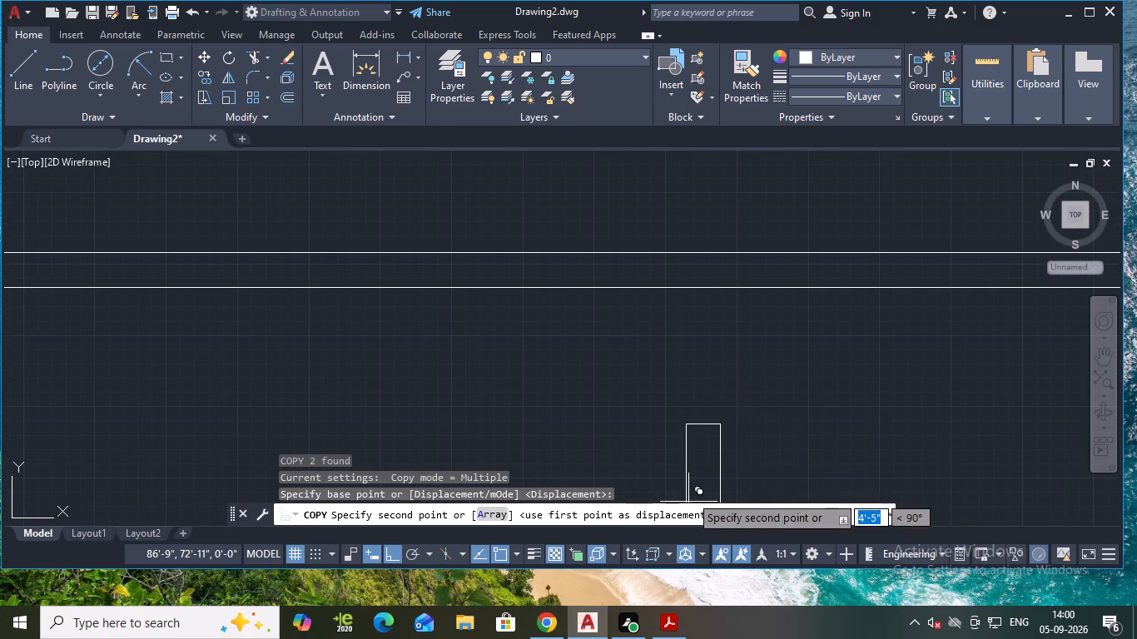
{"action": "left_click", "coordinate": [683, 284]}
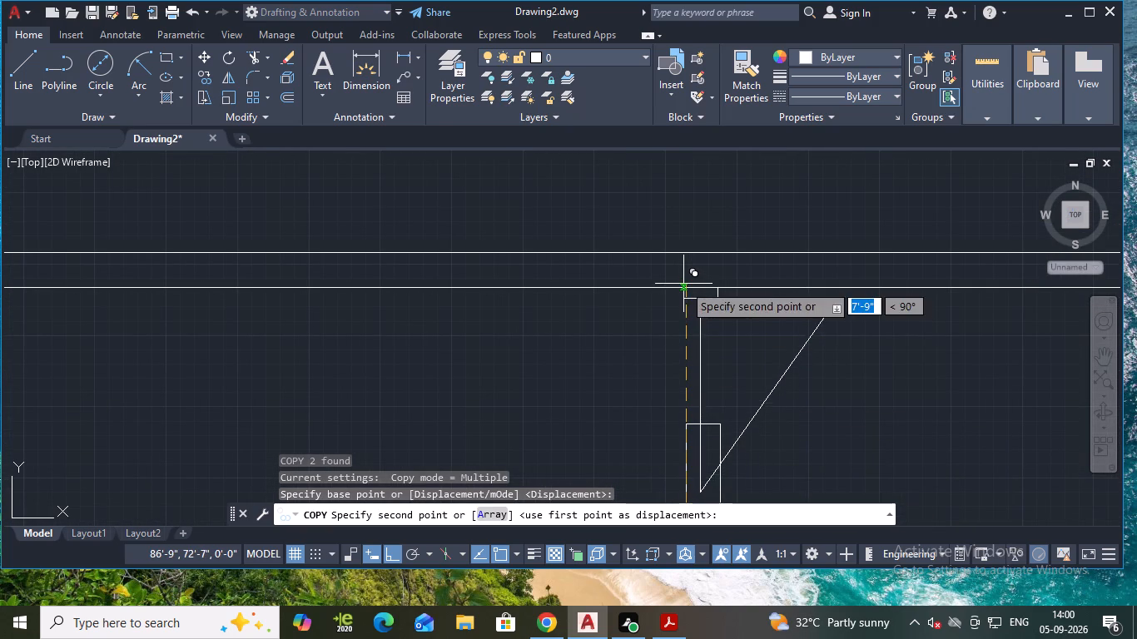
{"action": "key", "text": "Escape"}
Erase the copied door triangle below the top wall, keeping the copied jamb stub.
{"action": "scroll", "coordinate": [693, 402], "scroll_direction": "down", "scroll_amount": 1}
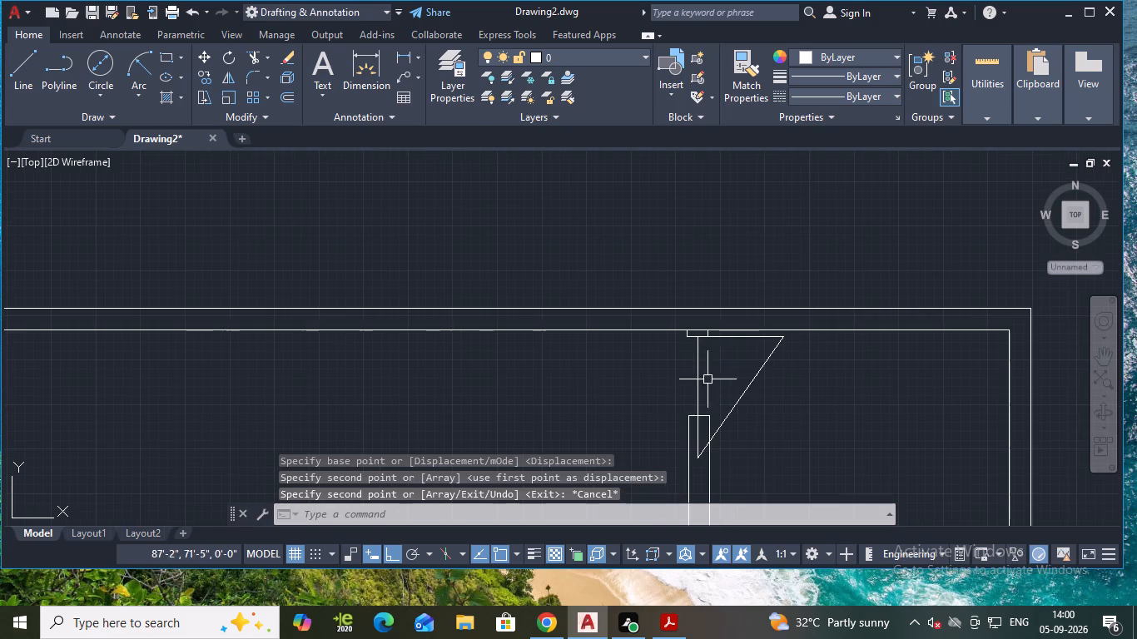
{"action": "left_click", "coordinate": [780, 343]}
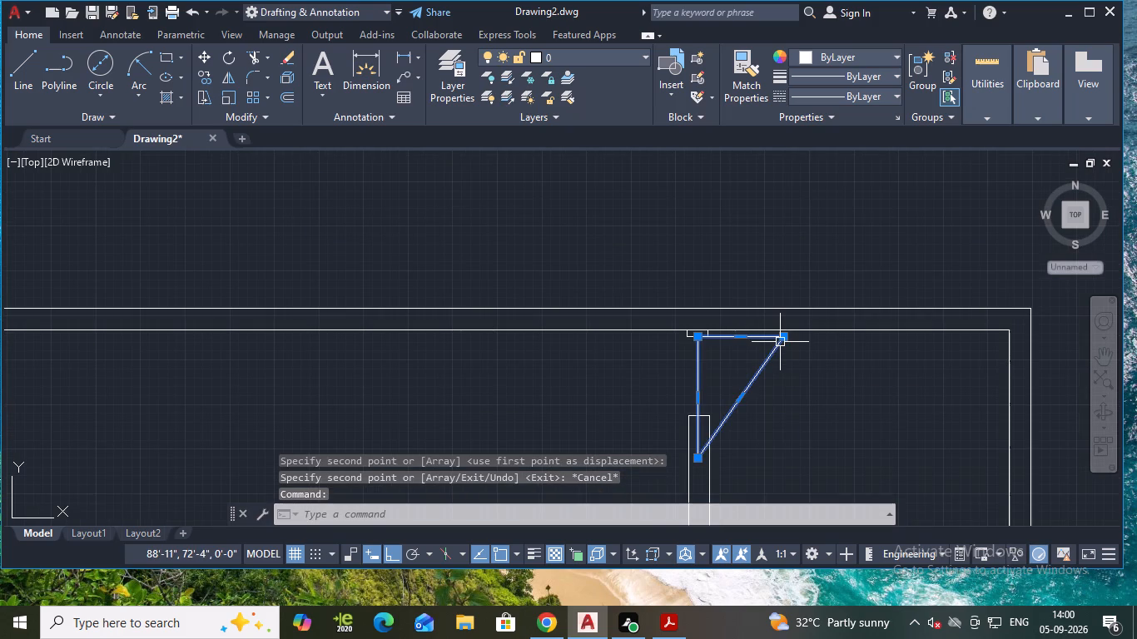
{"action": "key", "text": "Delete"}
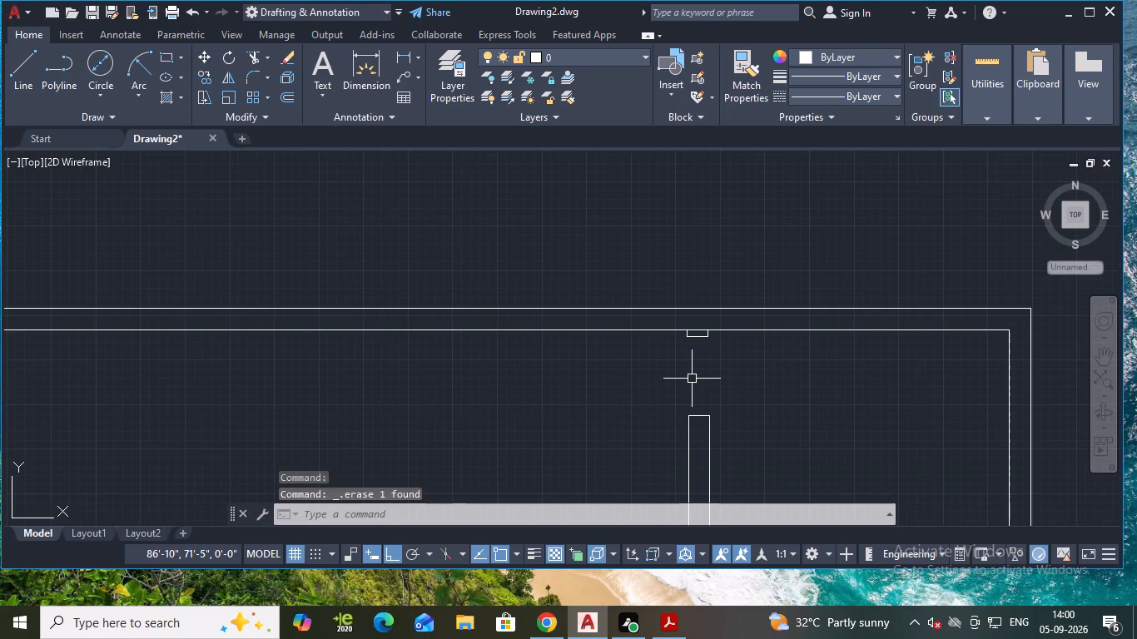
Draw the upper door: a base line from the partition's top-end midpoint to the stub's midpoint, a 2' leaf right, and a closing diagonal.
{"action": "key", "text": "l"}
{"action": "key", "text": "Return"}
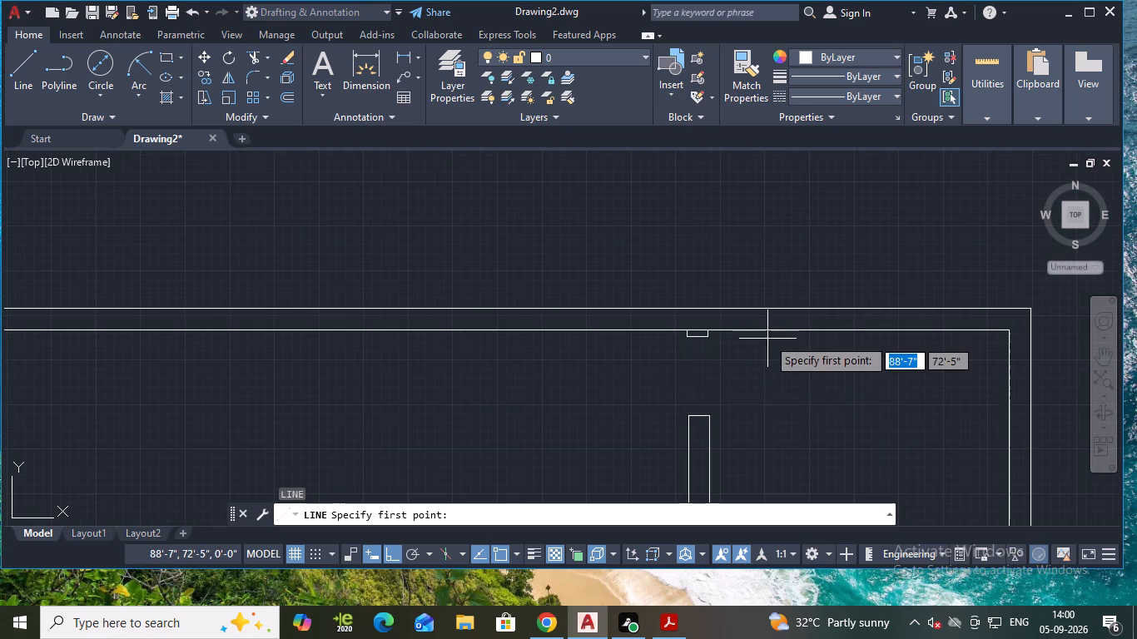
{"action": "scroll", "coordinate": [767, 338], "scroll_direction": "up", "scroll_amount": 1}
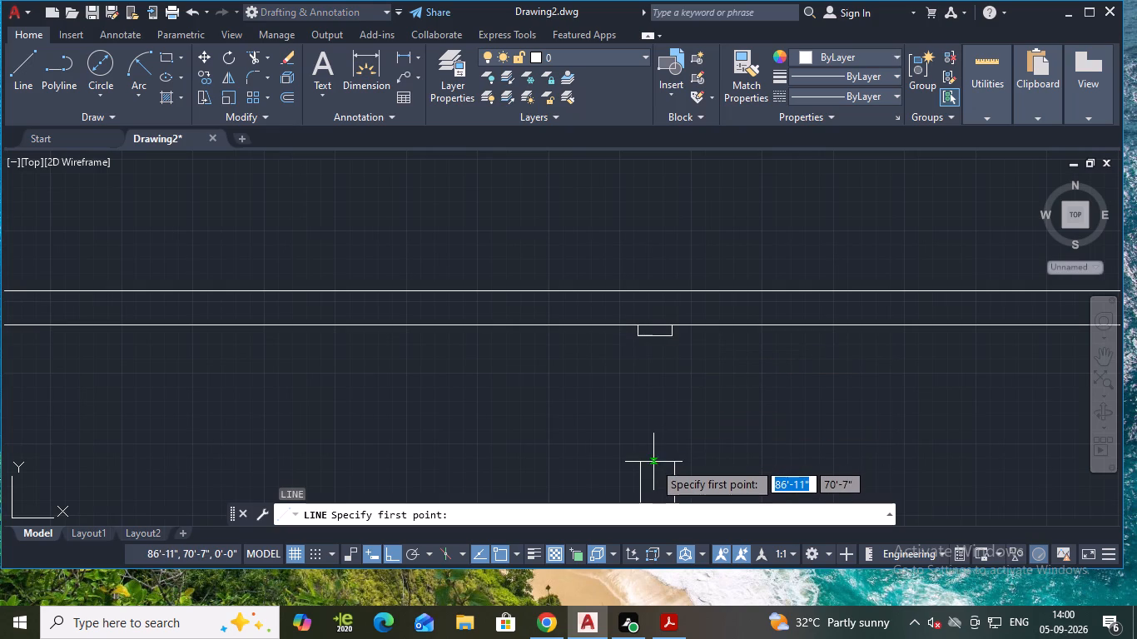
{"action": "left_click", "coordinate": [656, 460]}
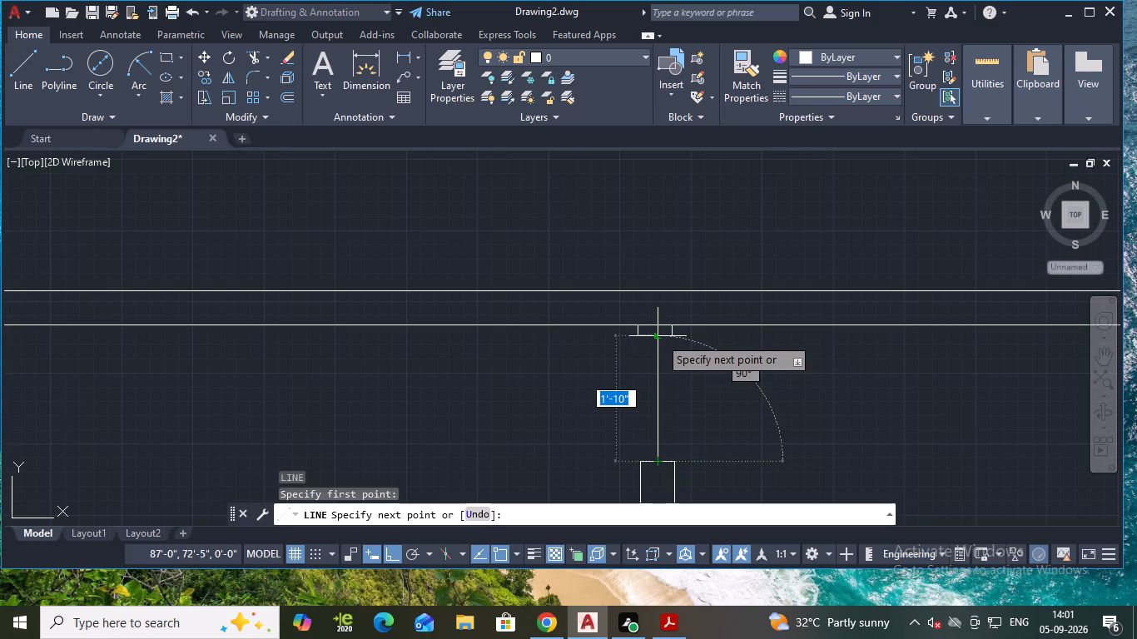
{"action": "left_click", "coordinate": [659, 335]}
{"action": "type", "text": "2'"}
{"action": "key", "text": "Return"}
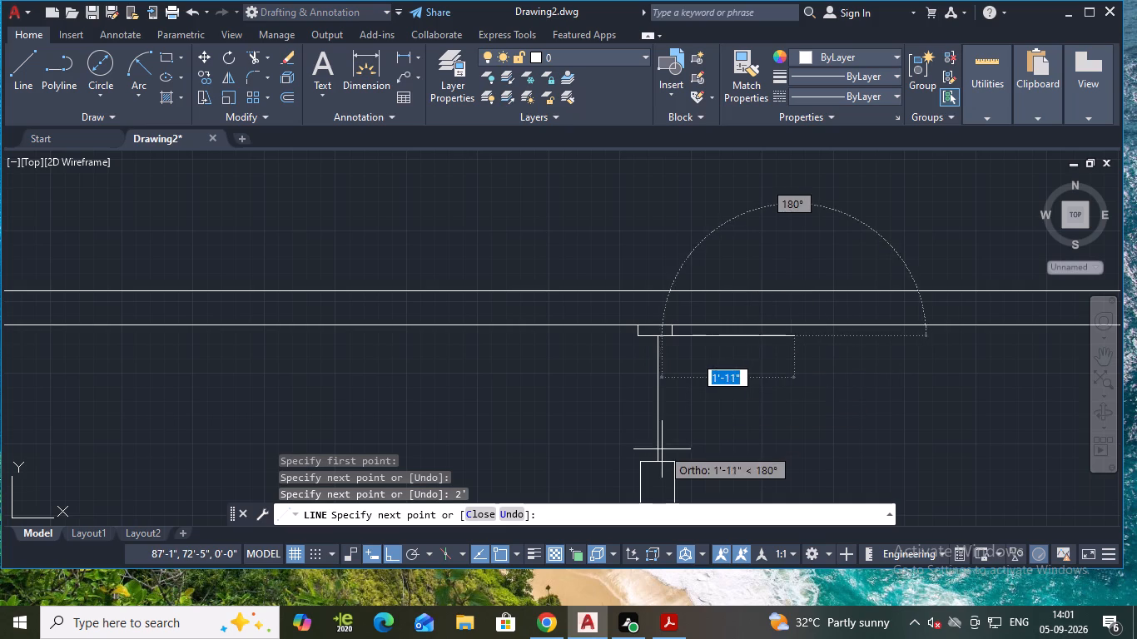
{"action": "left_click", "coordinate": [655, 460]}
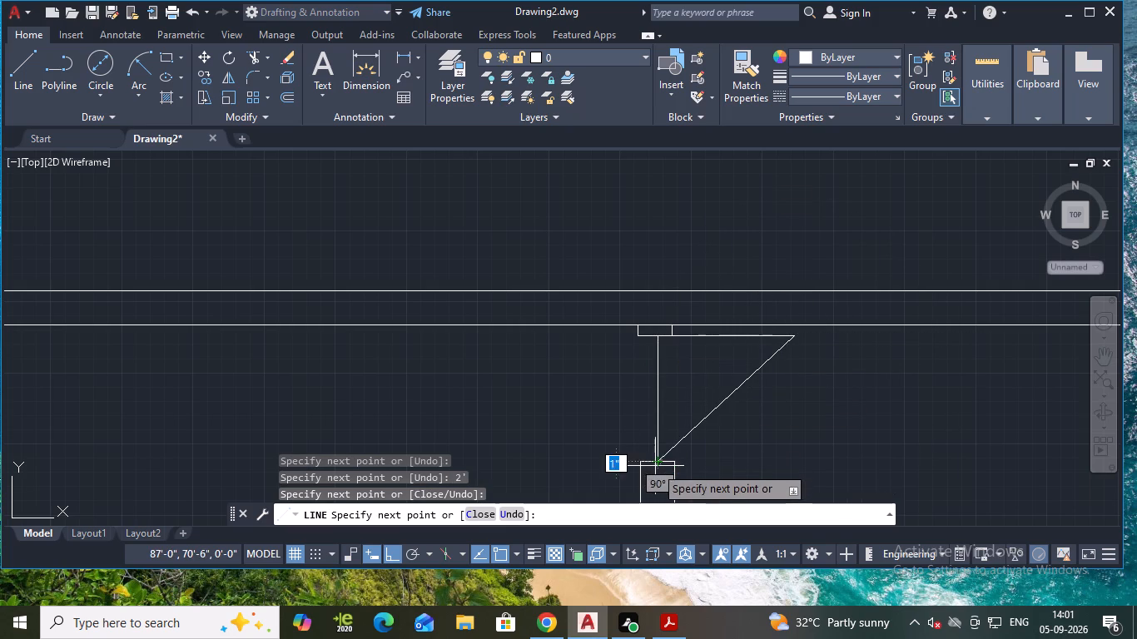
{"action": "right_click", "coordinate": [654, 464]}
{"action": "left_click", "coordinate": [710, 264]}
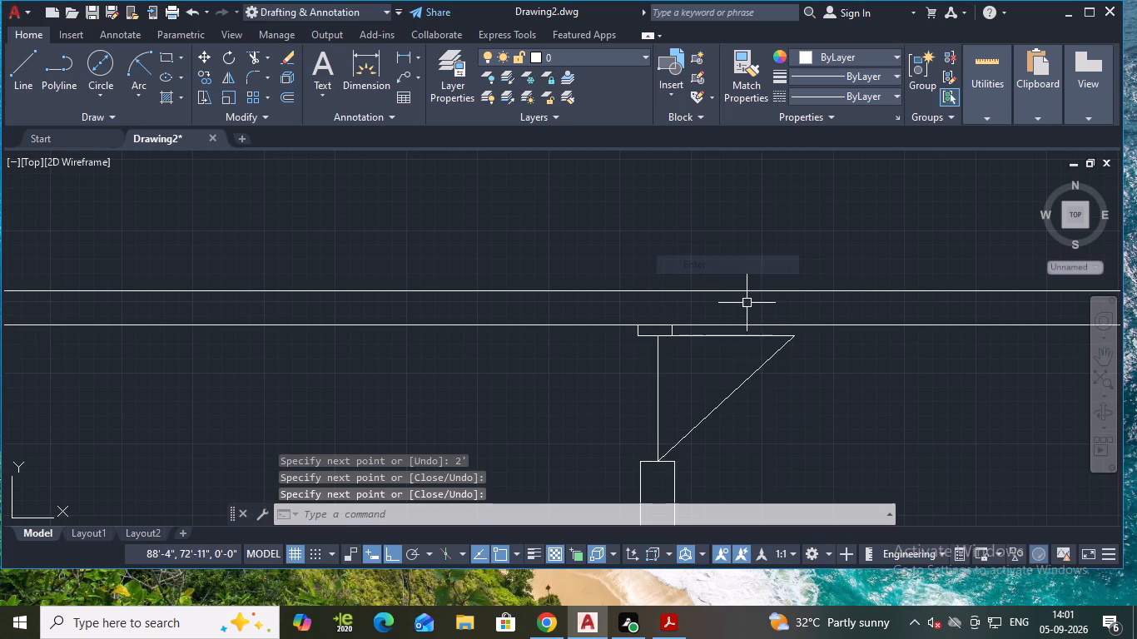
Near the top exterior wall's left corner, draw a window outline: across the wall to its outer line, 2' right, and 6" down.
{"action": "scroll", "coordinate": [747, 305], "scroll_direction": "down", "scroll_amount": 2}
{"action": "middle_click_drag", "start_coordinate": [784, 382], "coordinate": [775, 258]}
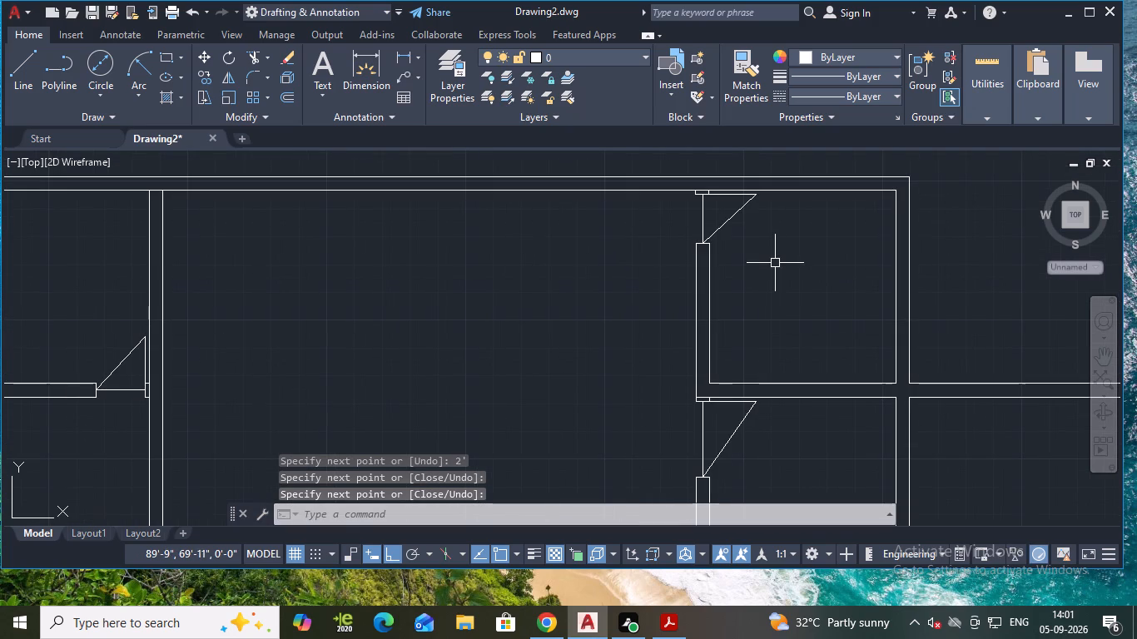
{"action": "scroll", "coordinate": [775, 274], "scroll_direction": "down", "scroll_amount": 1}
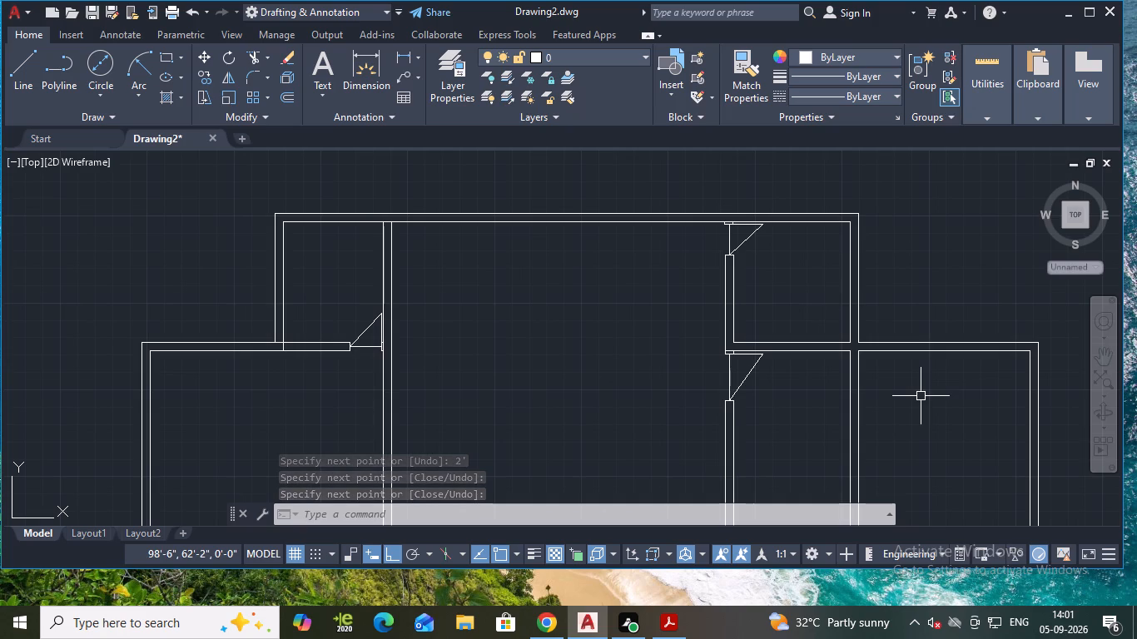
{"action": "middle_click", "coordinate": [794, 305]}
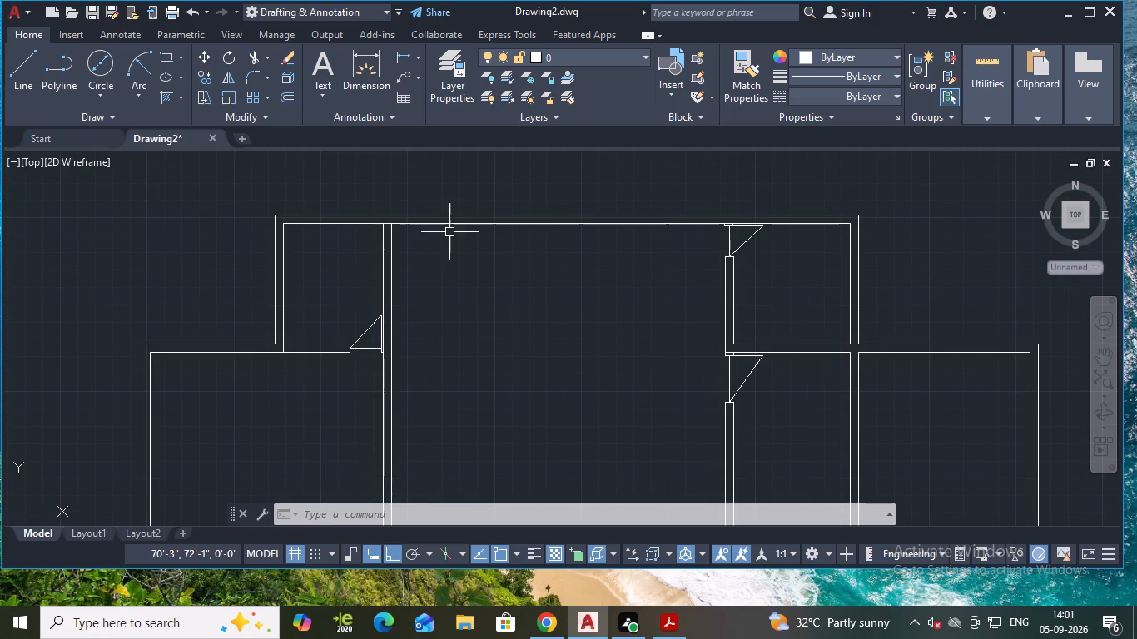
{"action": "middle_click_drag", "start_coordinate": [449, 230], "coordinate": [469, 308]}
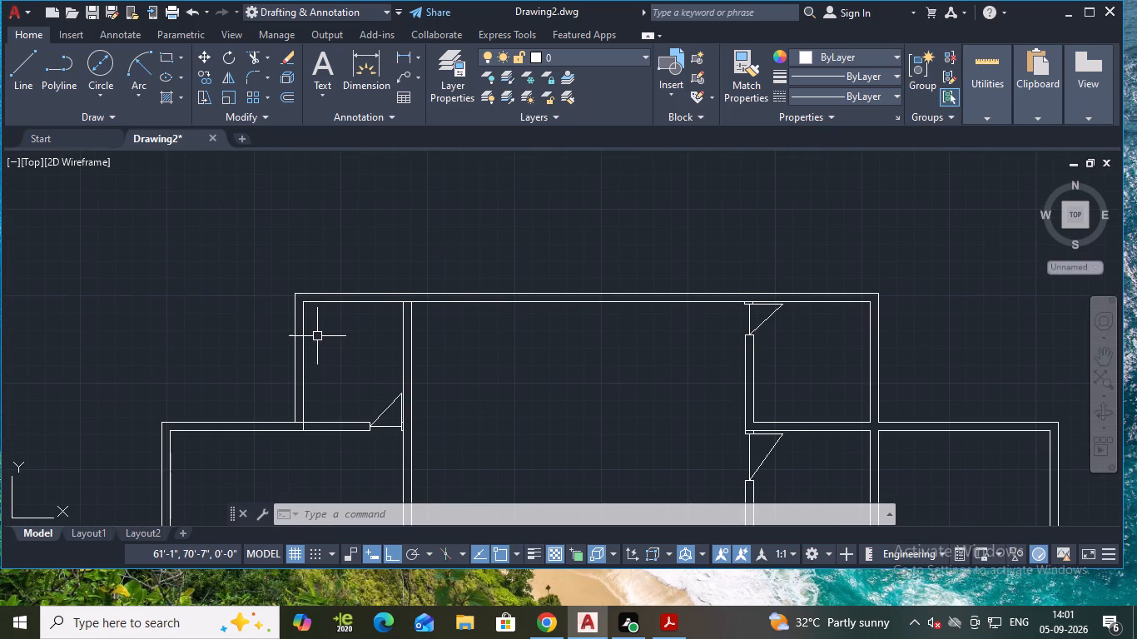
{"action": "middle_click_drag", "start_coordinate": [317, 330], "coordinate": [385, 393]}
{"action": "key", "text": "l"}
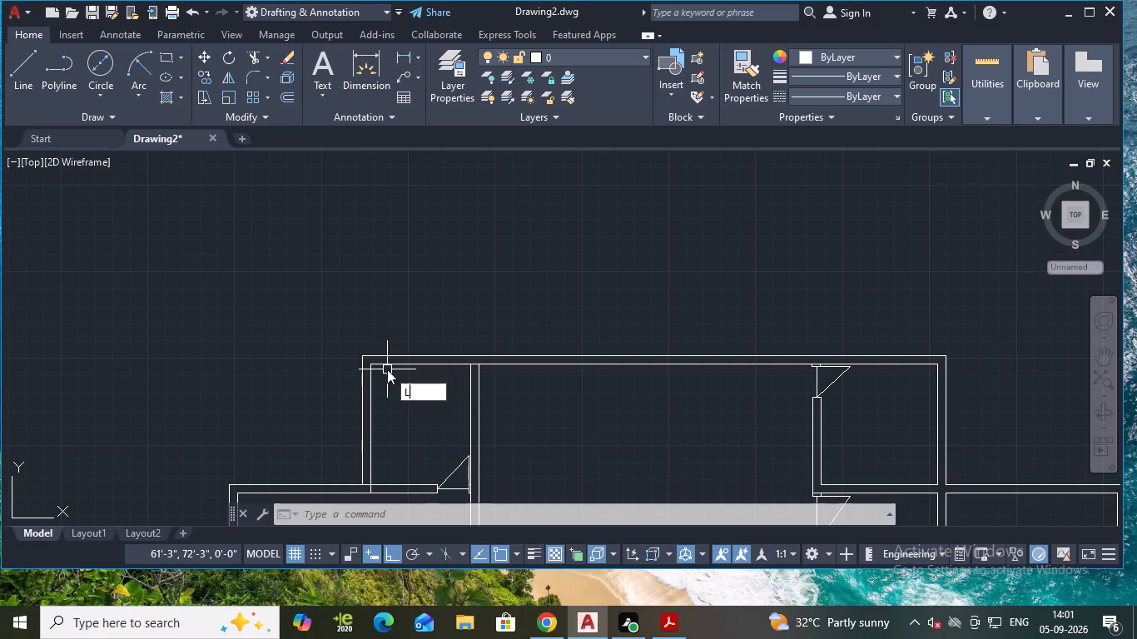
{"action": "key", "text": "Return"}
{"action": "scroll", "coordinate": [387, 368], "scroll_direction": "up", "scroll_amount": 2}
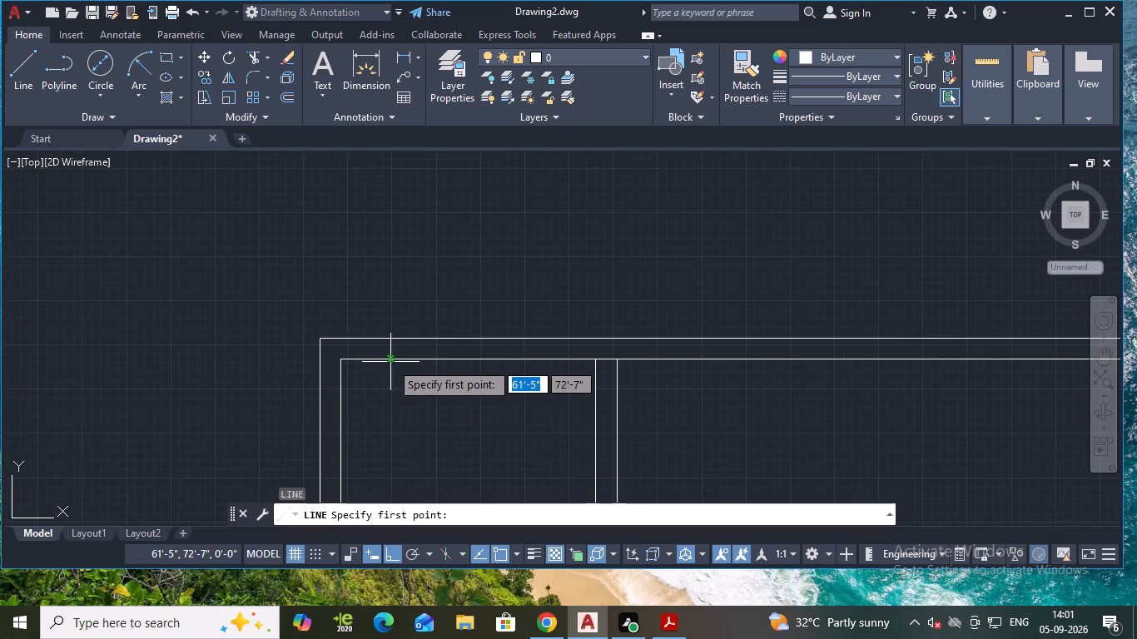
{"action": "left_click", "coordinate": [389, 358]}
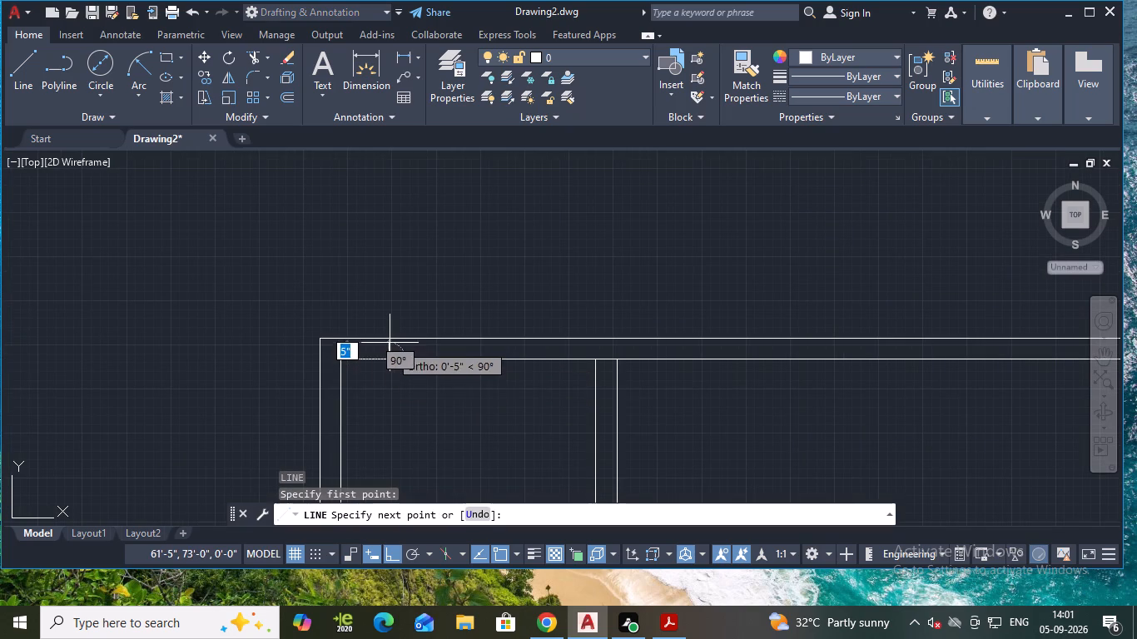
{"action": "left_click", "coordinate": [390, 336]}
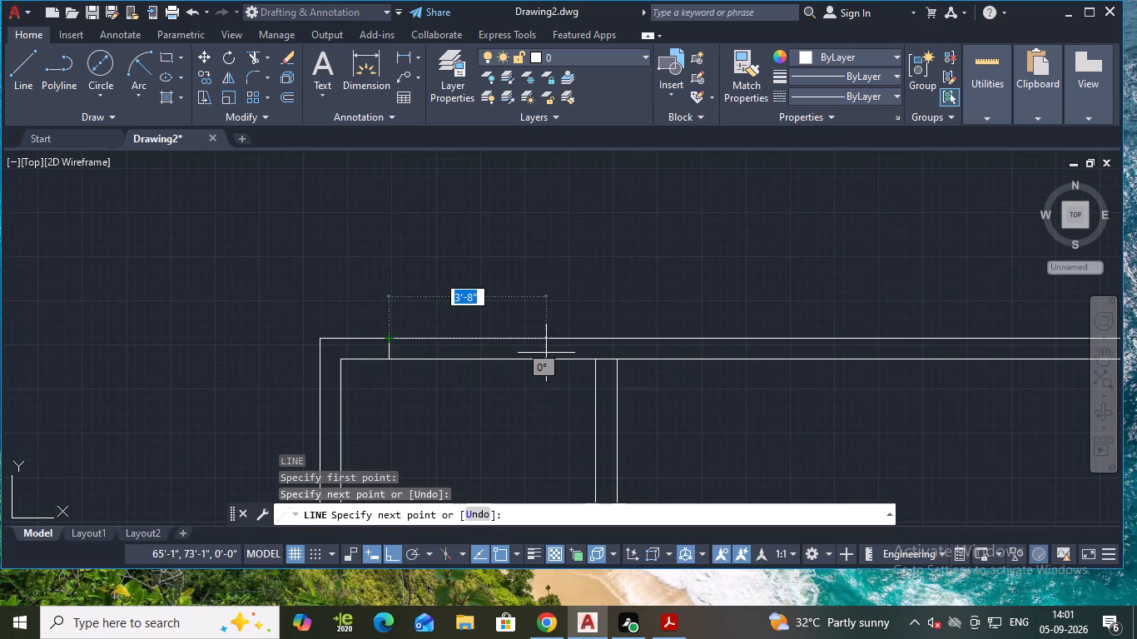
{"action": "type", "text": "2'"}
{"action": "key", "text": "Return"}
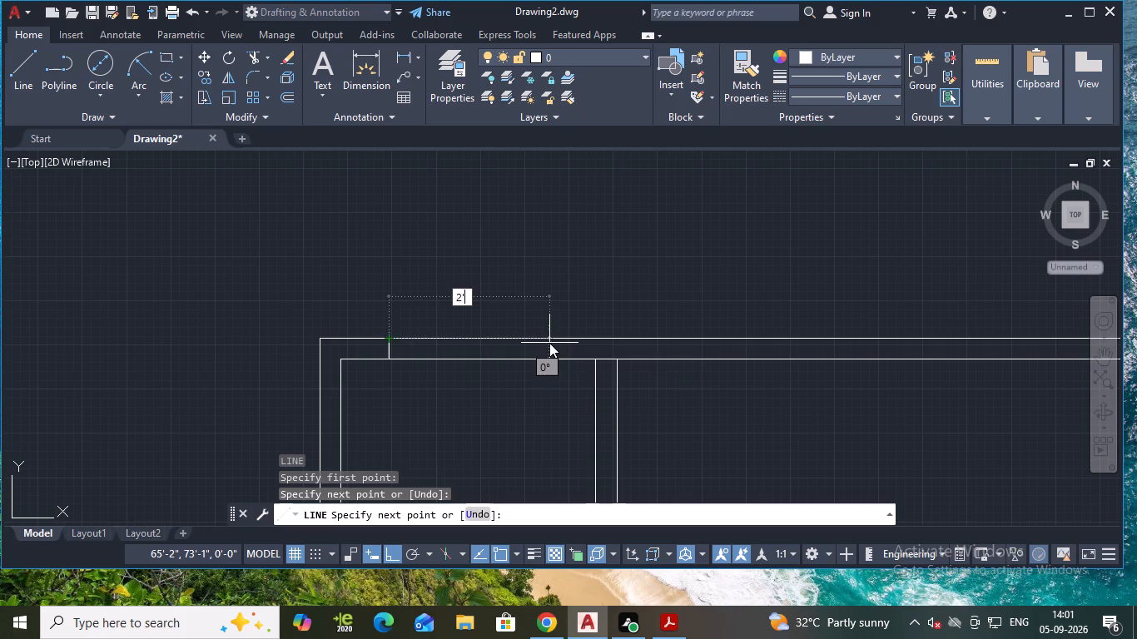
{"action": "type", "text": "6\""}
{"action": "key", "text": "Return"}
{"action": "key", "text": "Return"}
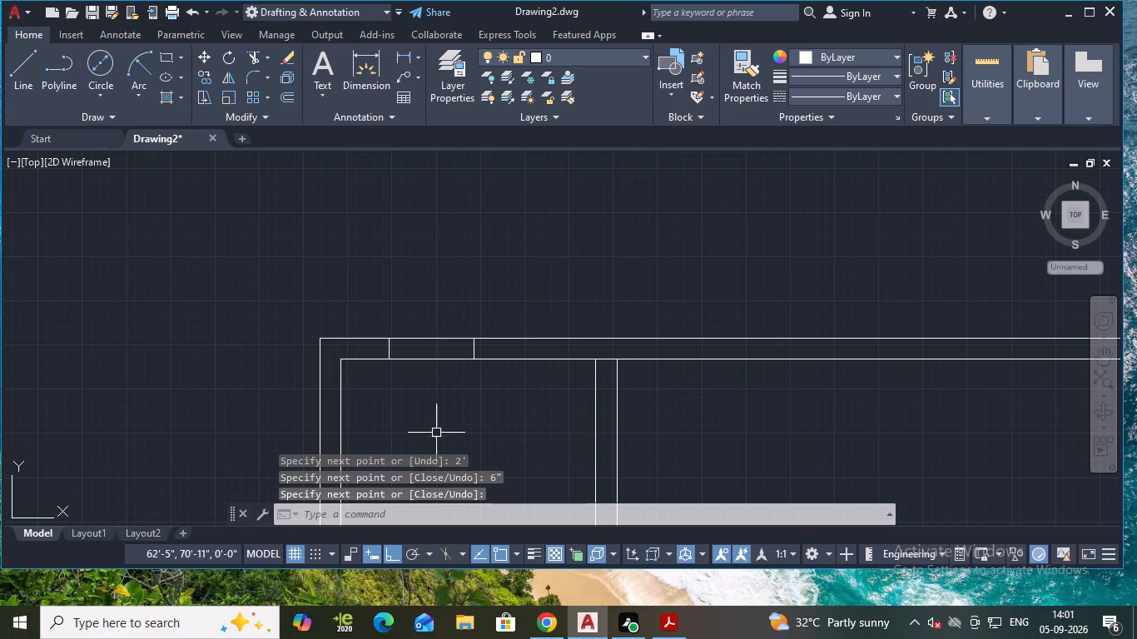
Offset the top-wall window's right jamb line about 5'-2" right, past the partition, and offset that copy another 5' right.
{"action": "key", "text": "o"}
{"action": "key", "text": "f"}
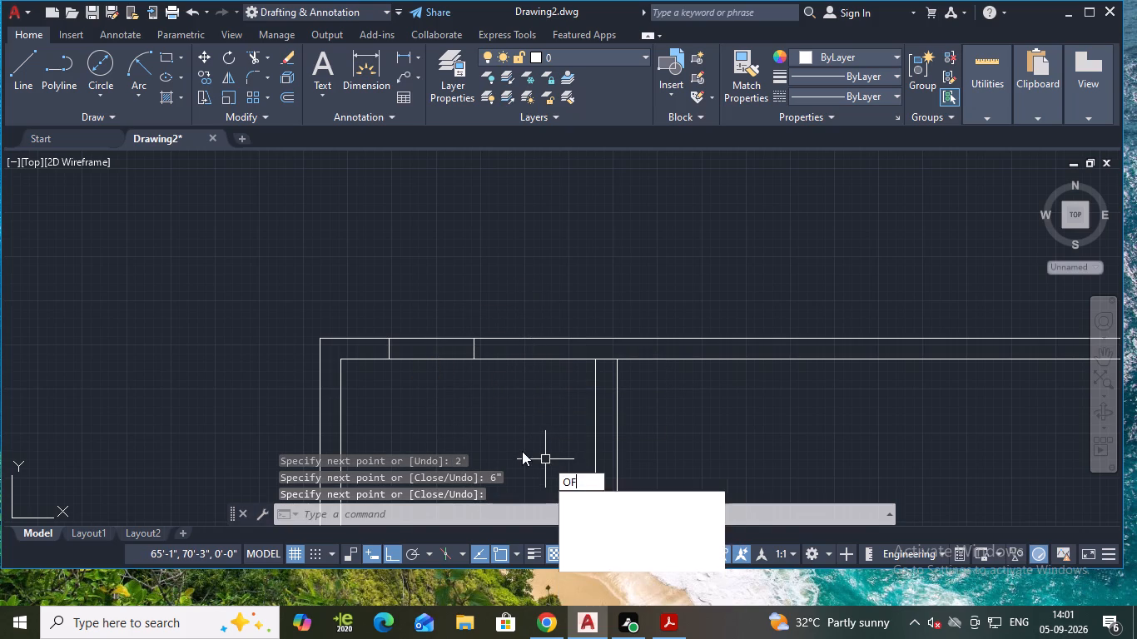
{"action": "key", "text": "Return"}
{"action": "key", "text": "Return"}
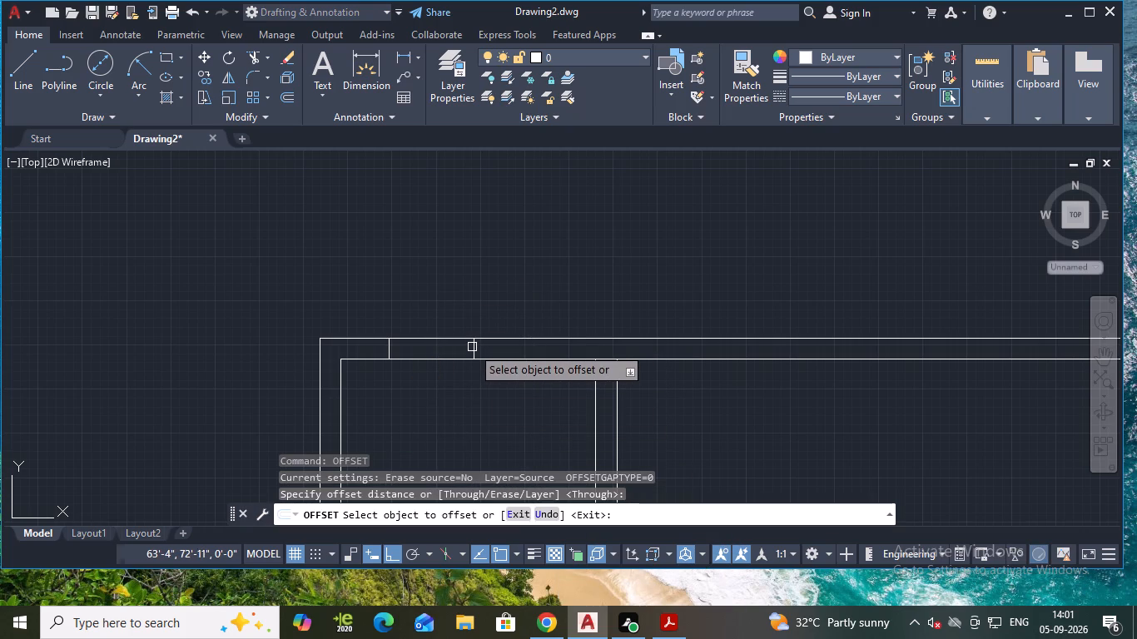
{"action": "left_click", "coordinate": [472, 347]}
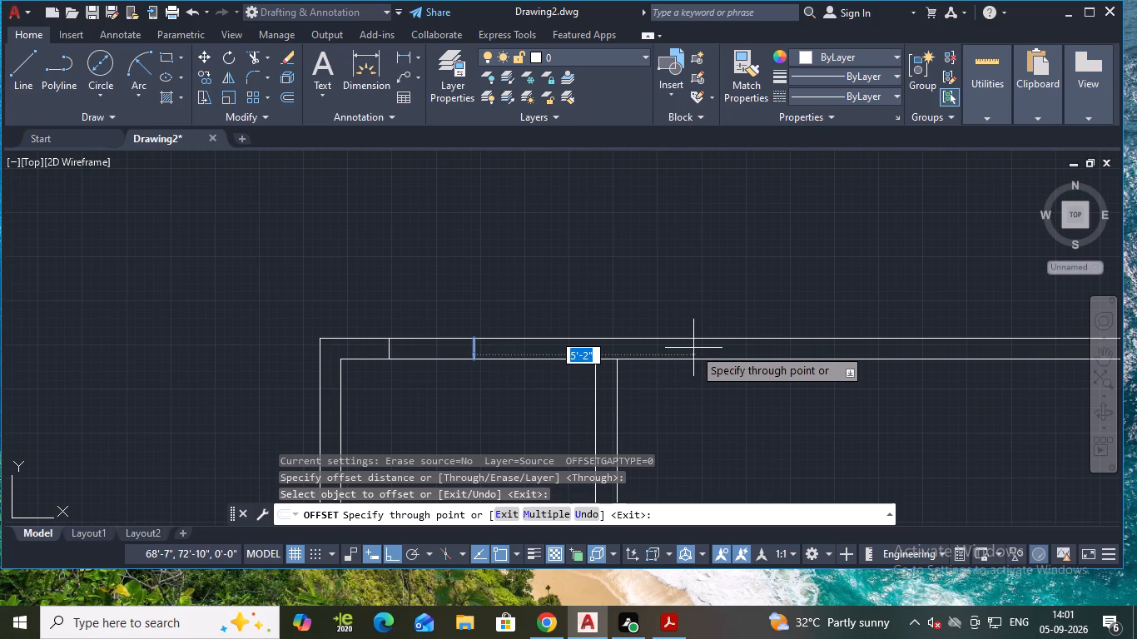
{"action": "left_click", "coordinate": [693, 345]}
{"action": "scroll", "coordinate": [709, 346], "scroll_direction": "down", "scroll_amount": 1}
{"action": "middle_click_drag", "start_coordinate": [714, 340], "coordinate": [643, 316]}
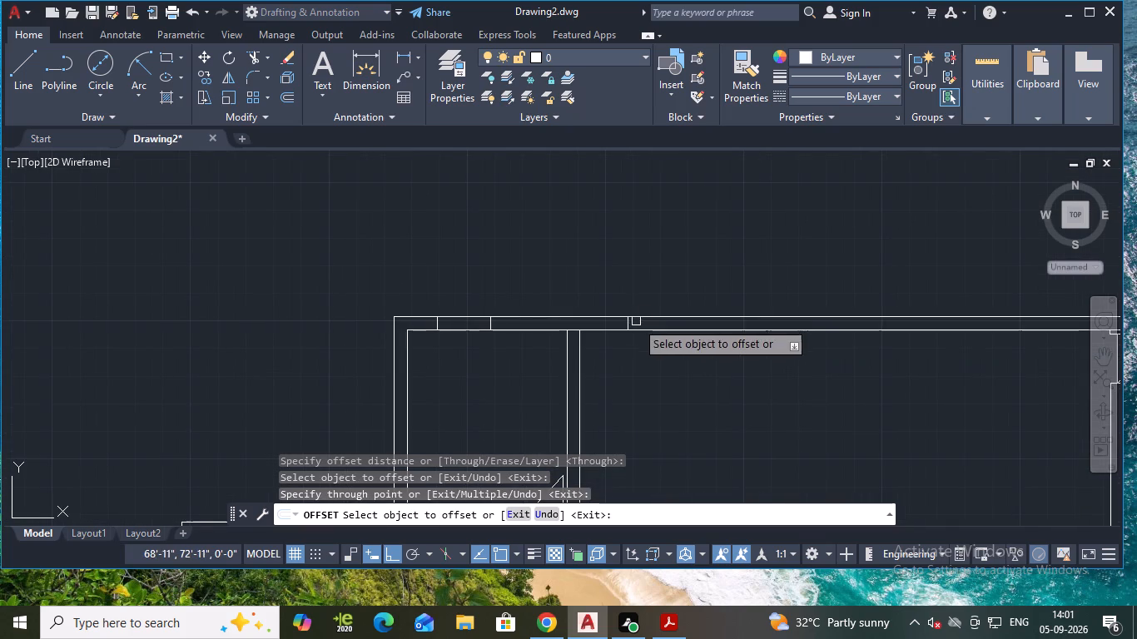
{"action": "left_click", "coordinate": [625, 325]}
{"action": "scroll", "coordinate": [750, 339], "scroll_direction": "down", "scroll_amount": 3}
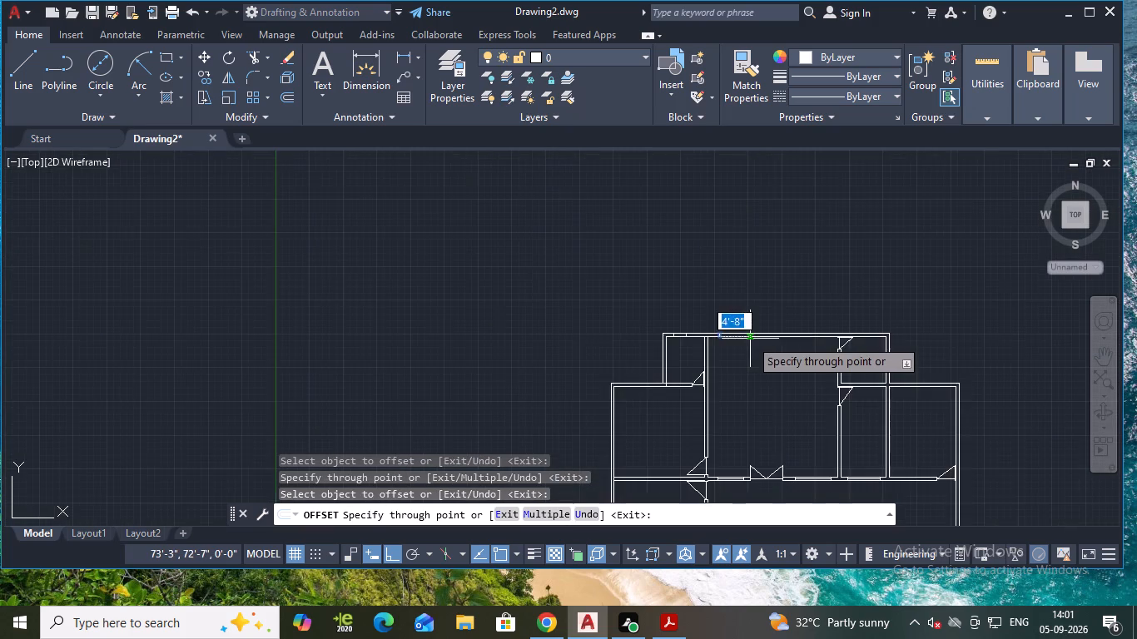
{"action": "middle_click_drag", "start_coordinate": [750, 334], "coordinate": [588, 309]}
{"action": "scroll", "coordinate": [588, 310], "scroll_direction": "up", "scroll_amount": 2}
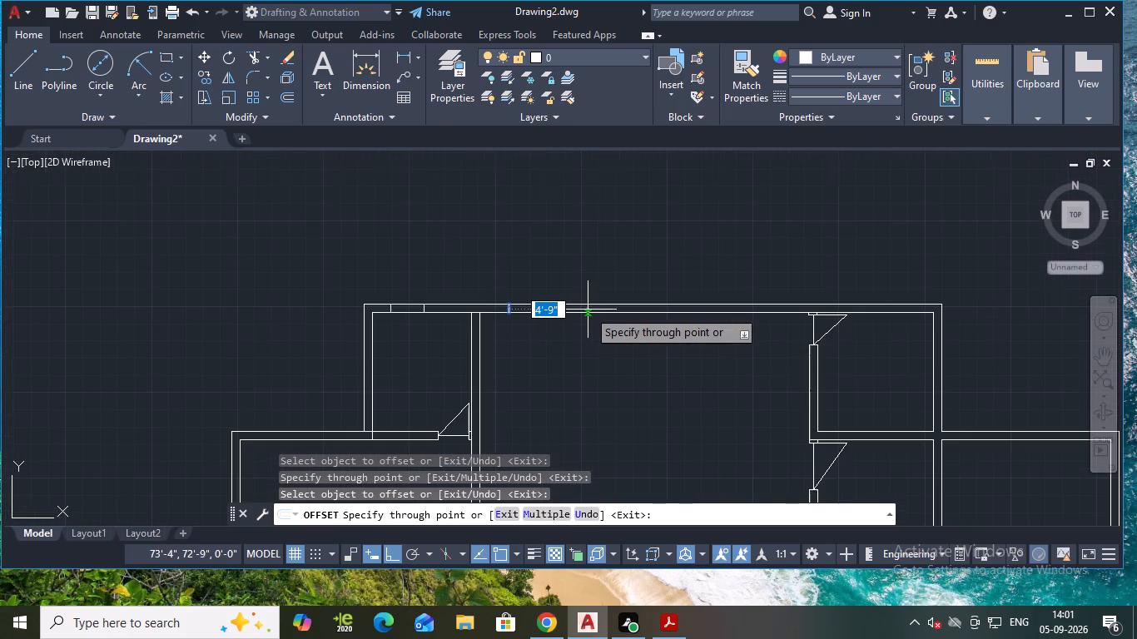
{"action": "scroll", "coordinate": [588, 311], "scroll_direction": "up", "scroll_amount": 2}
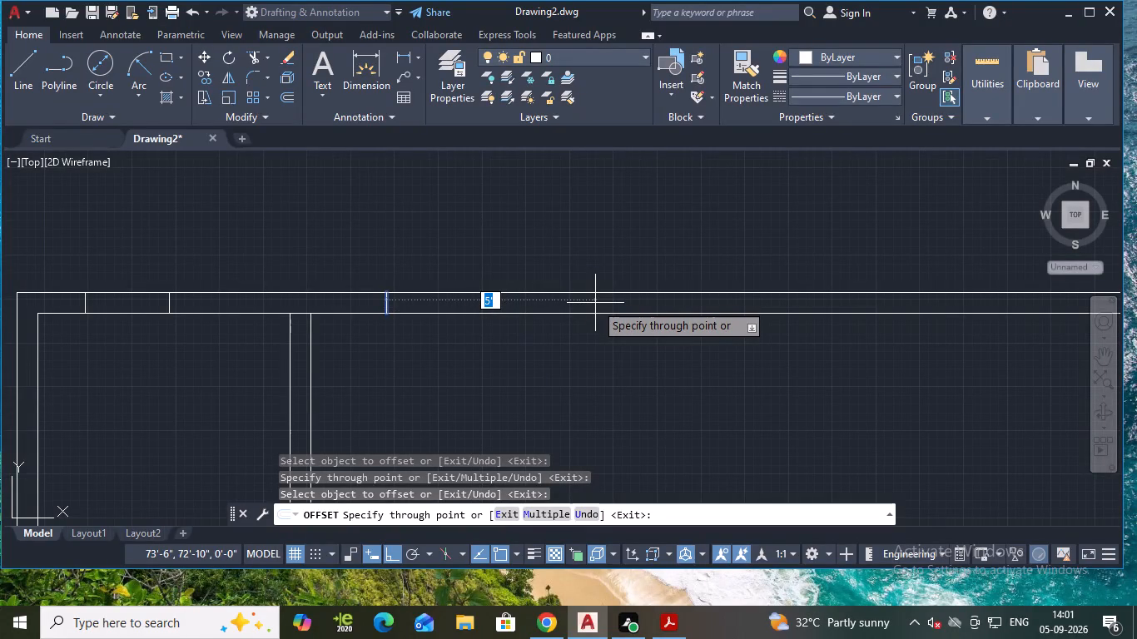
{"action": "type", "text": "5'"}
{"action": "key", "text": "Return"}
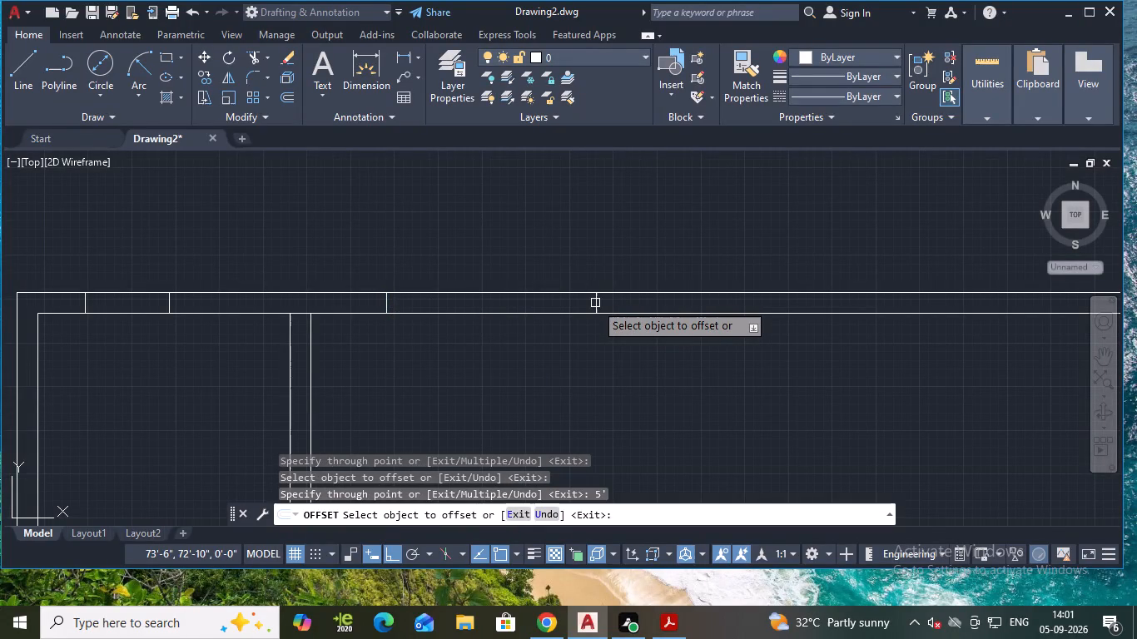
Continue the jamb lines rightward along the top wall with one offset 3' from the last line and another 5' beyond.
{"action": "left_click", "coordinate": [595, 303]}
{"action": "middle_click", "coordinate": [765, 297]}
{"action": "middle_click_drag", "start_coordinate": [757, 296], "coordinate": [605, 292]}
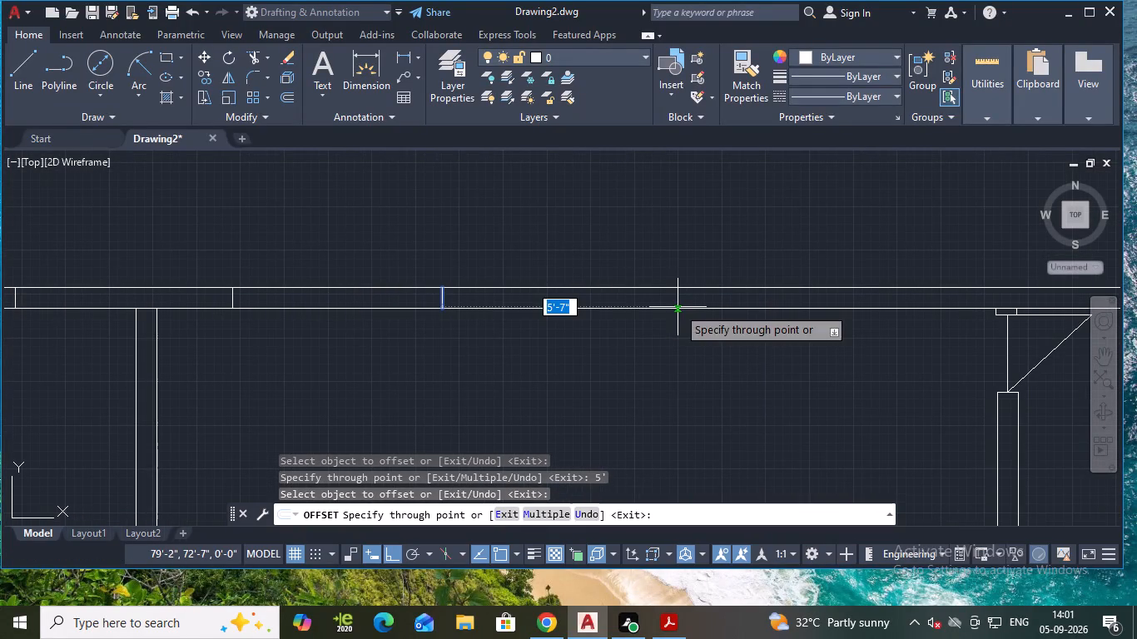
{"action": "type", "text": "3'"}
{"action": "key", "text": "Return"}
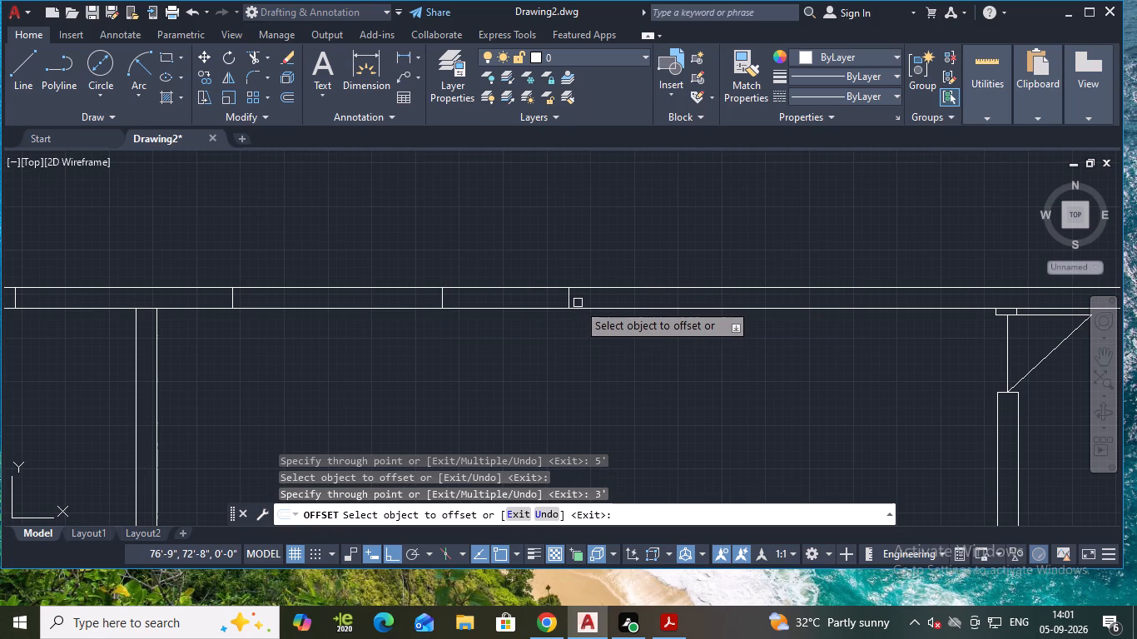
{"action": "left_click", "coordinate": [567, 298]}
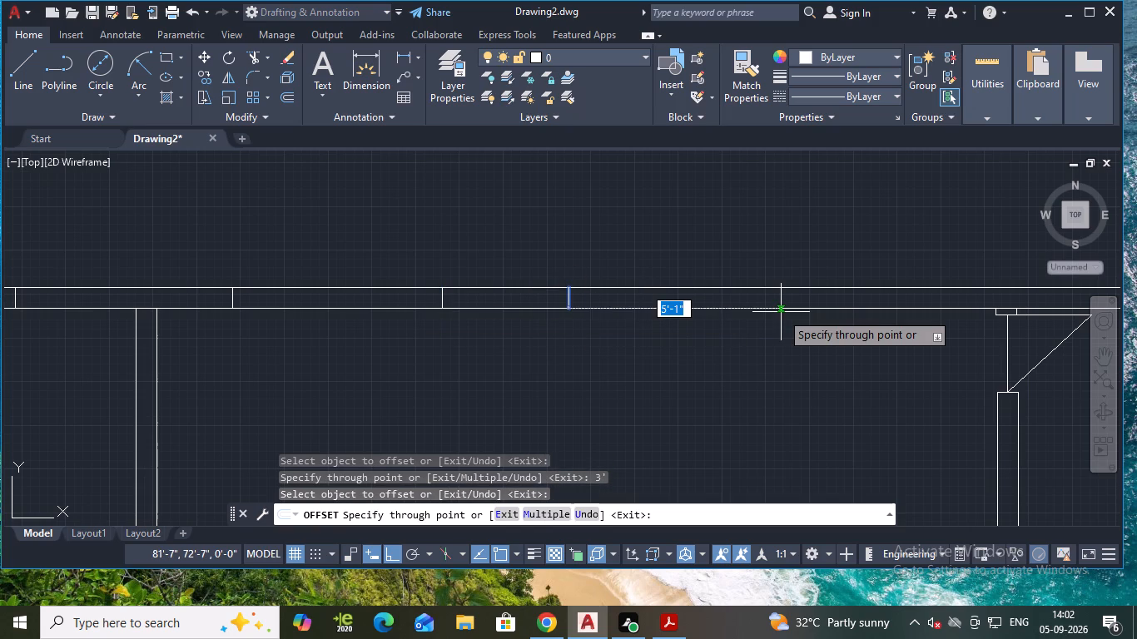
{"action": "type", "text": "5'"}
{"action": "key", "text": "Return"}
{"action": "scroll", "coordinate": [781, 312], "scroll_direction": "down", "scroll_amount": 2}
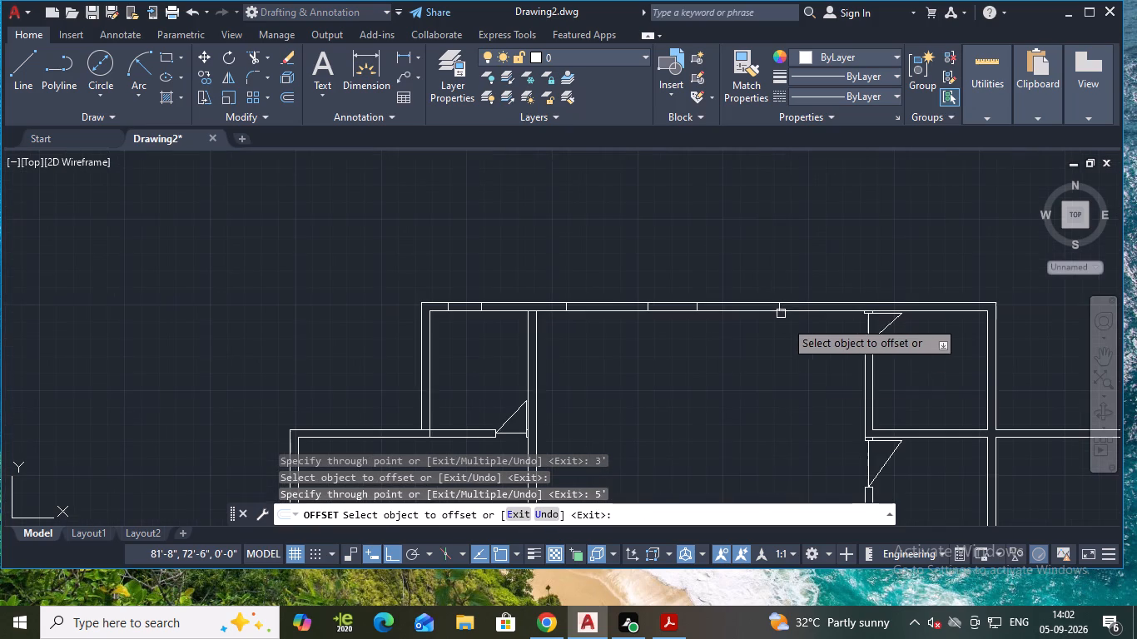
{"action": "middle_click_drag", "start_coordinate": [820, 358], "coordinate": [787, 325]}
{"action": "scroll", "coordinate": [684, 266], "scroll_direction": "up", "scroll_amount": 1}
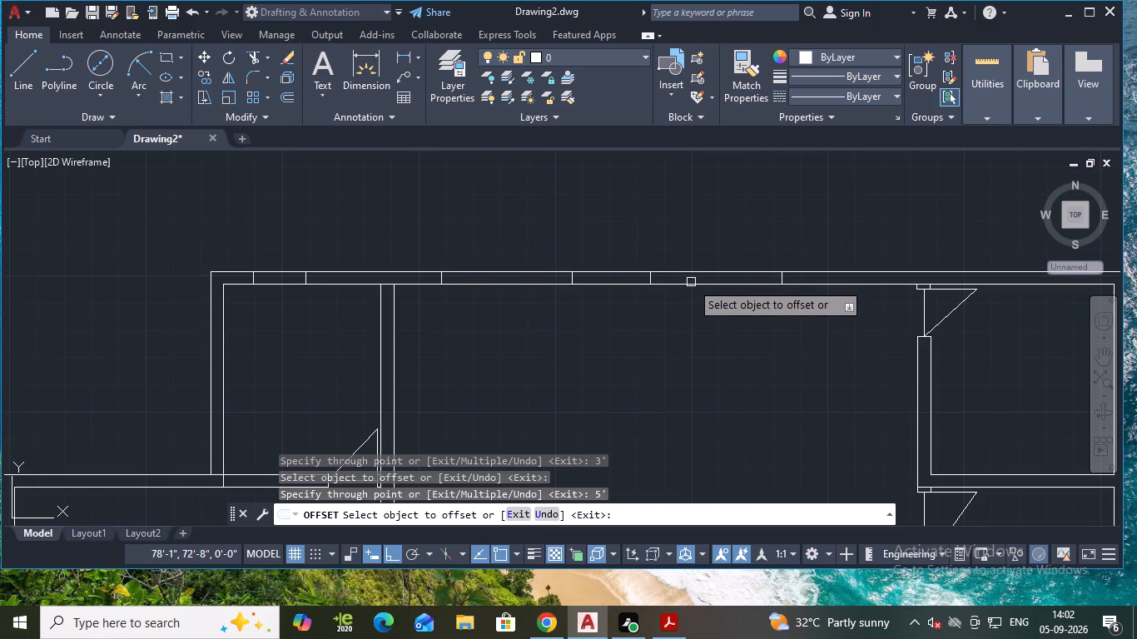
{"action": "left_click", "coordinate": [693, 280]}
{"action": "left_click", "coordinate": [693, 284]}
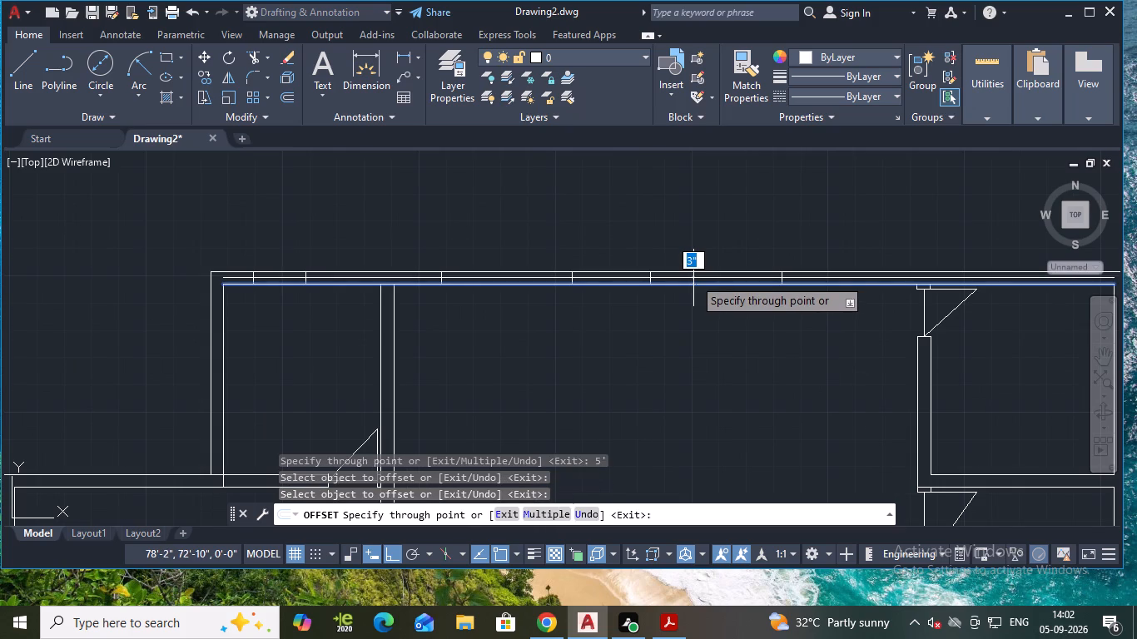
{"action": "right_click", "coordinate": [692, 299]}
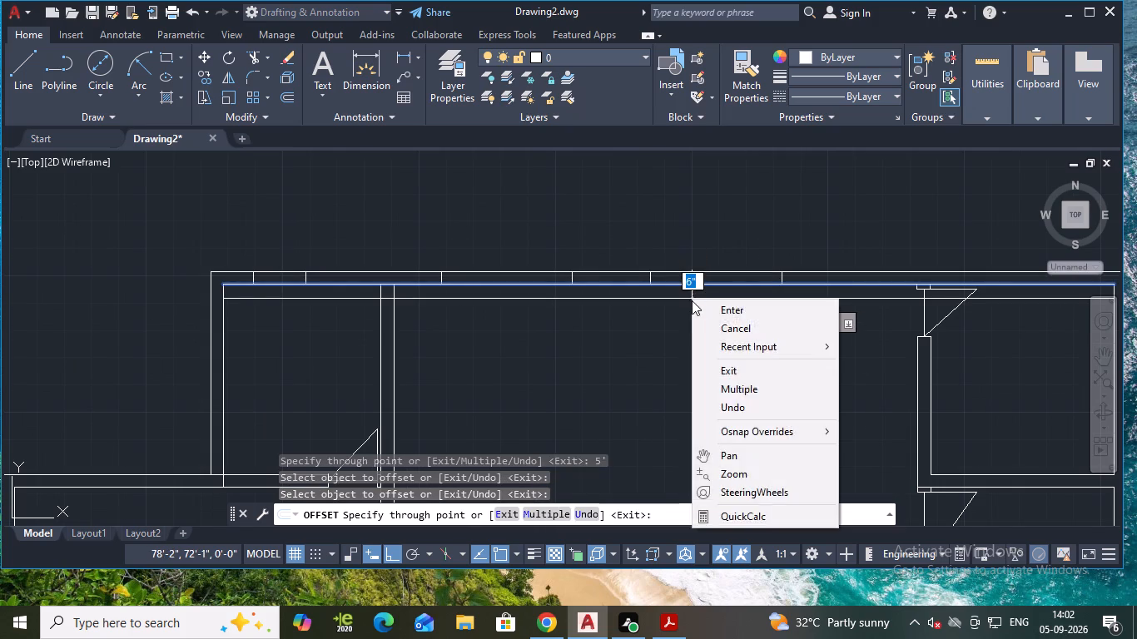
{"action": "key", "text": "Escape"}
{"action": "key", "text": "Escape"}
Using through-point Offset, copy the last jamb line about 7' right, beyond the right-hand partition door, and offset that copy 2' right.
{"action": "key", "text": "space"}
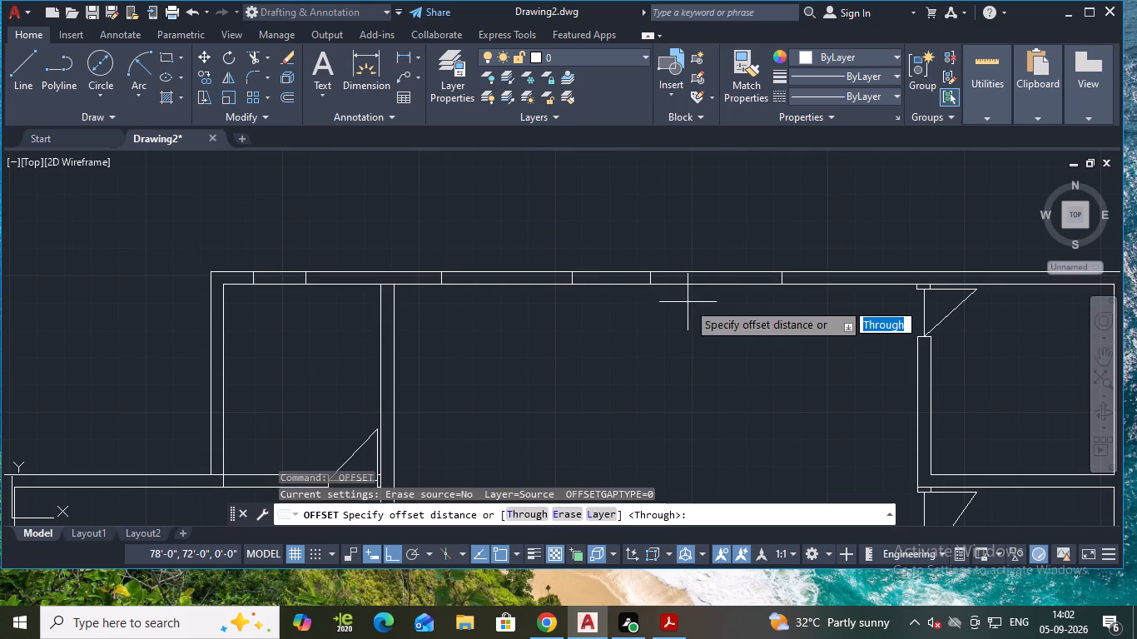
{"action": "left_click", "coordinate": [529, 511]}
{"action": "scroll", "coordinate": [623, 430], "scroll_direction": "down", "scroll_amount": 2}
{"action": "middle_click_drag", "start_coordinate": [628, 299], "coordinate": [608, 284]}
{"action": "scroll", "coordinate": [703, 378], "scroll_direction": "up", "scroll_amount": 1}
{"action": "middle_click_drag", "start_coordinate": [777, 388], "coordinate": [668, 373]}
{"action": "scroll", "coordinate": [668, 376], "scroll_direction": "up", "scroll_amount": 2}
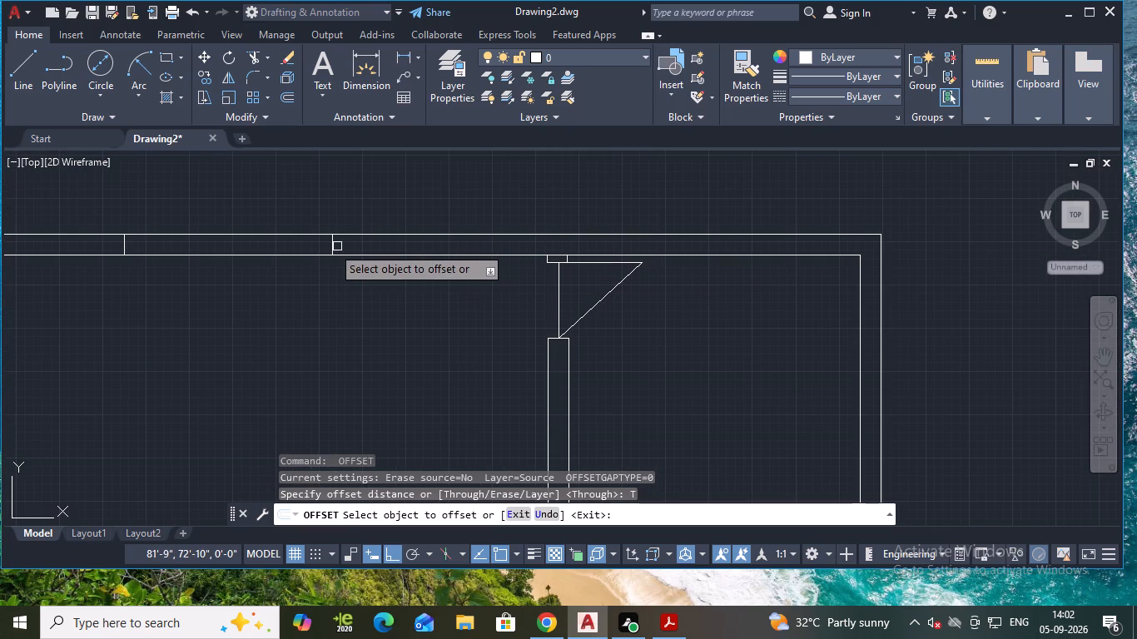
{"action": "left_click", "coordinate": [329, 243]}
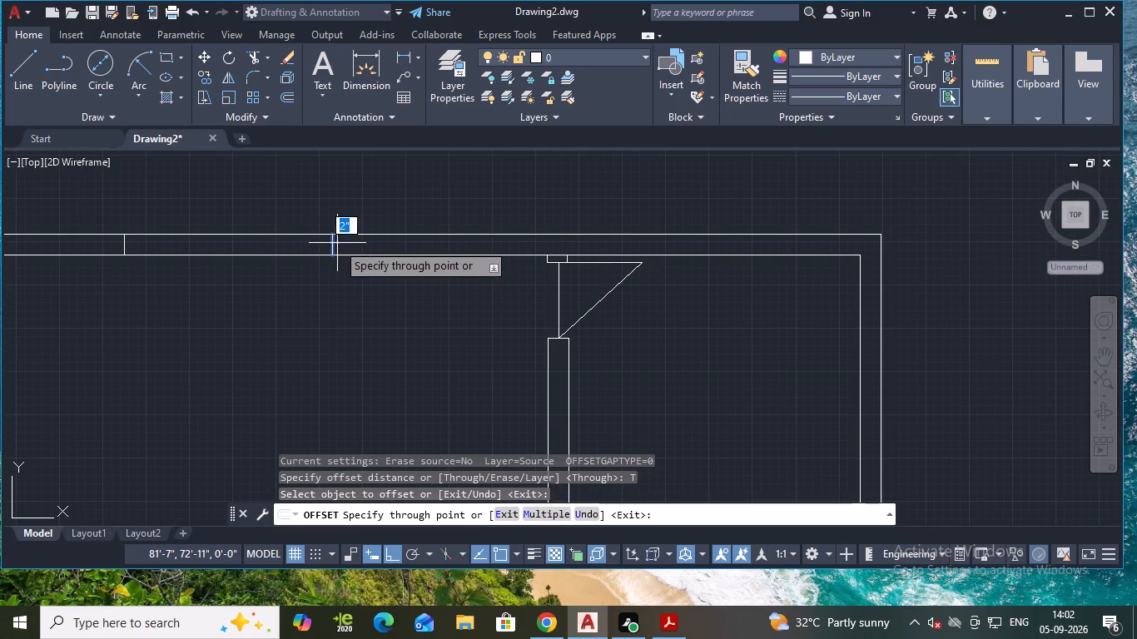
{"action": "left_click", "coordinate": [631, 243]}
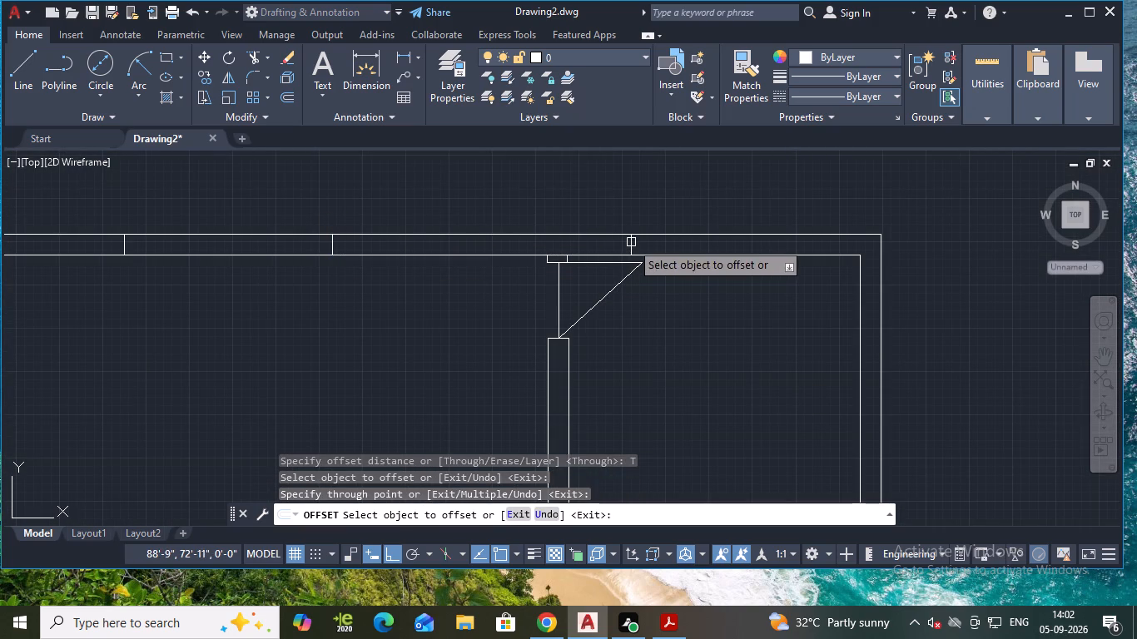
{"action": "left_click", "coordinate": [631, 242]}
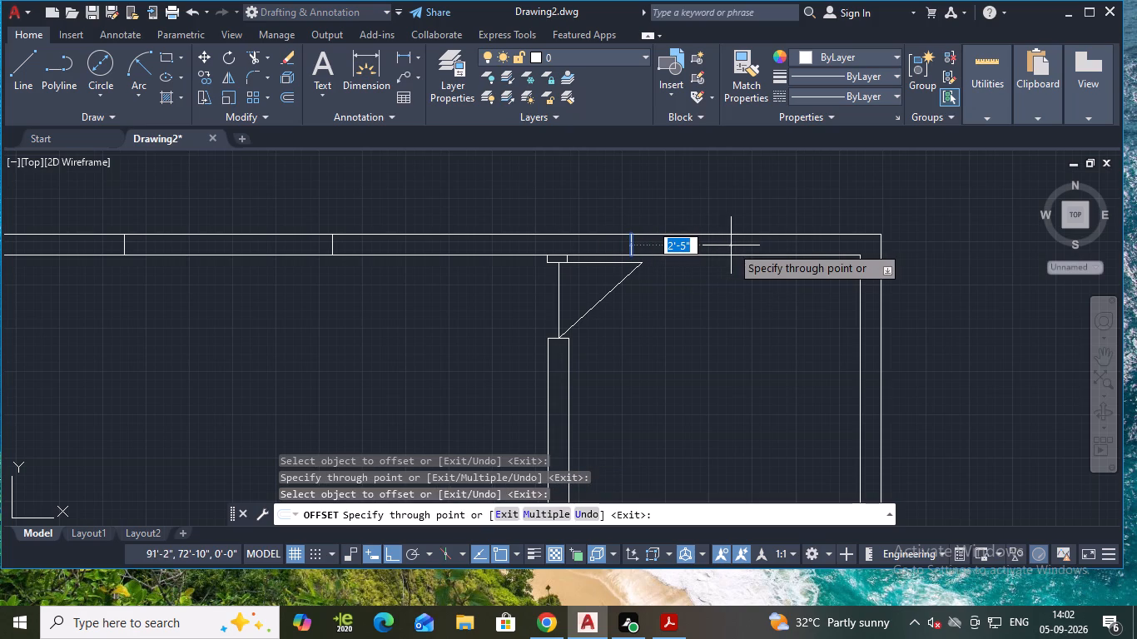
{"action": "type", "text": "3'"}
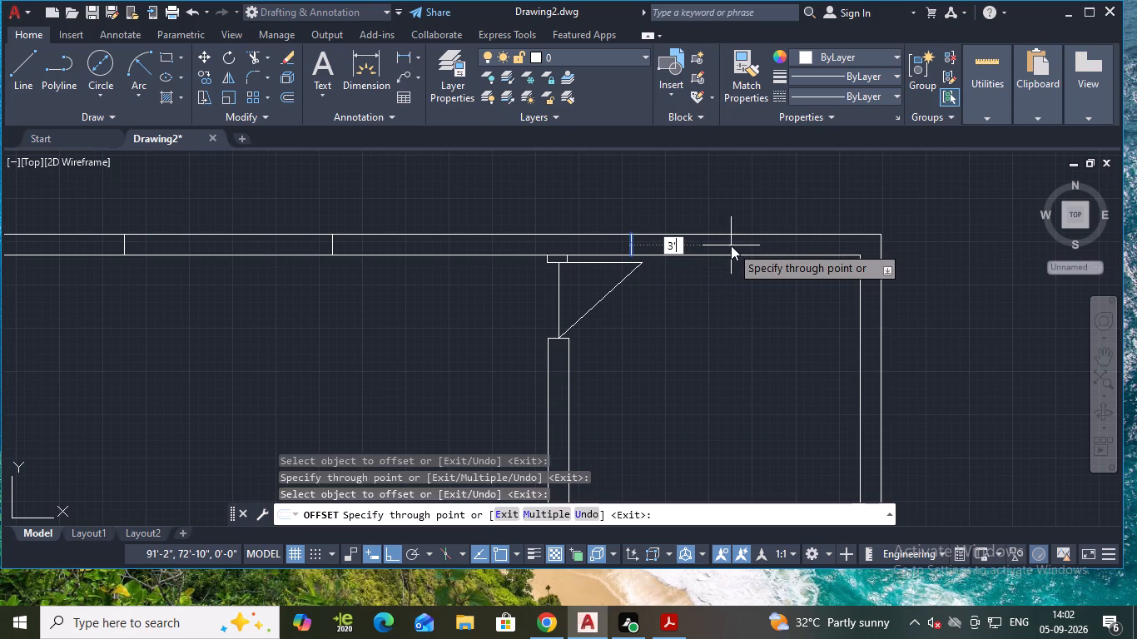
{"action": "key", "text": "BackSpace"}
{"action": "key", "text": "BackSpace"}
{"action": "type", "text": "2'"}
{"action": "key", "text": "Return"}
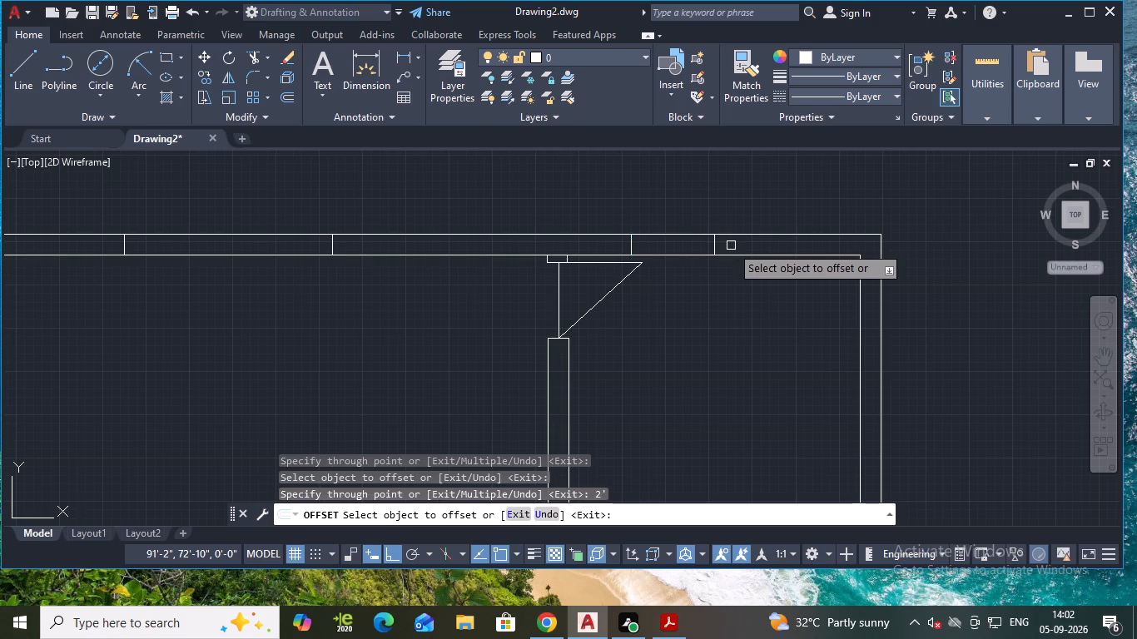
{"action": "middle_click_drag", "start_coordinate": [899, 325], "coordinate": [741, 313]}
{"action": "scroll", "coordinate": [685, 331], "scroll_direction": "down", "scroll_amount": 2}
{"action": "middle_click_drag", "start_coordinate": [714, 360], "coordinate": [717, 280]}
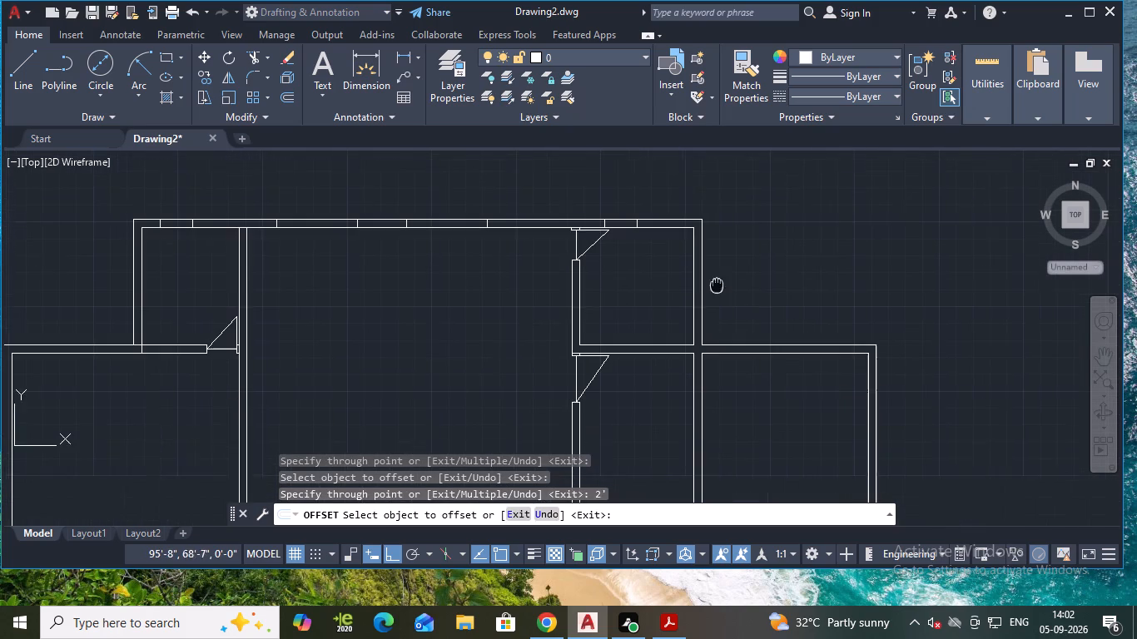
{"action": "middle_click_drag", "start_coordinate": [717, 280], "coordinate": [717, 282]}
{"action": "middle_click_drag", "start_coordinate": [763, 376], "coordinate": [774, 189]}
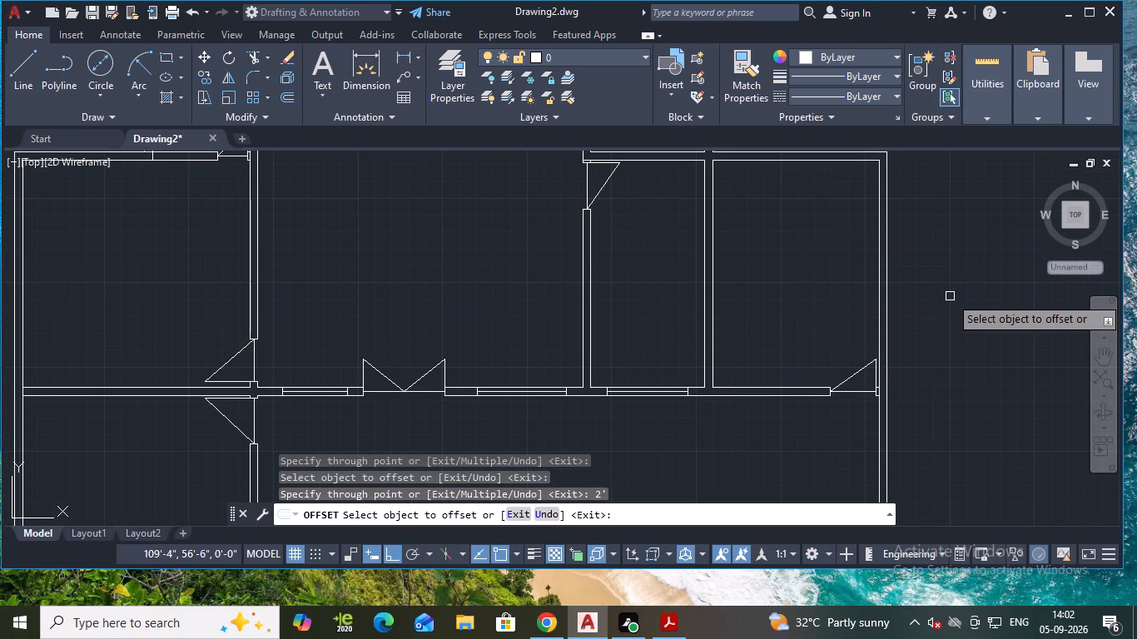
{"action": "key", "text": "Escape"}
Draw the centre line of the 2' window near the top wall's left corner, between the midpoints of its jamb lines.
{"action": "middle_click_drag", "start_coordinate": [618, 231], "coordinate": [669, 446]}
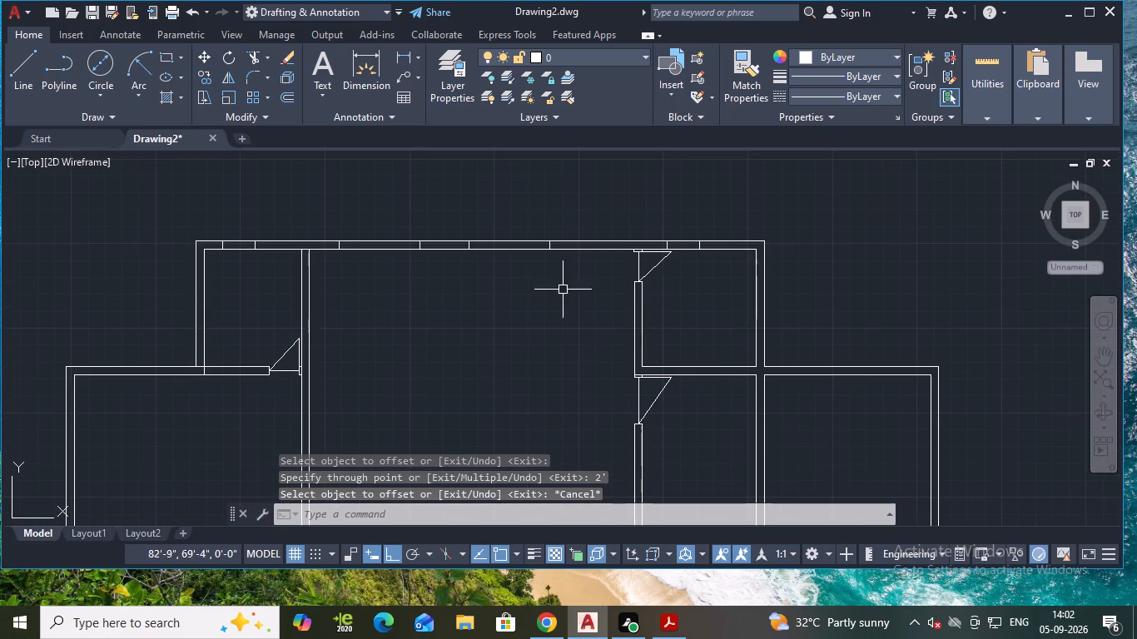
{"action": "key", "text": "l"}
{"action": "key", "text": "Return"}
{"action": "middle_click_drag", "start_coordinate": [480, 272], "coordinate": [633, 391]}
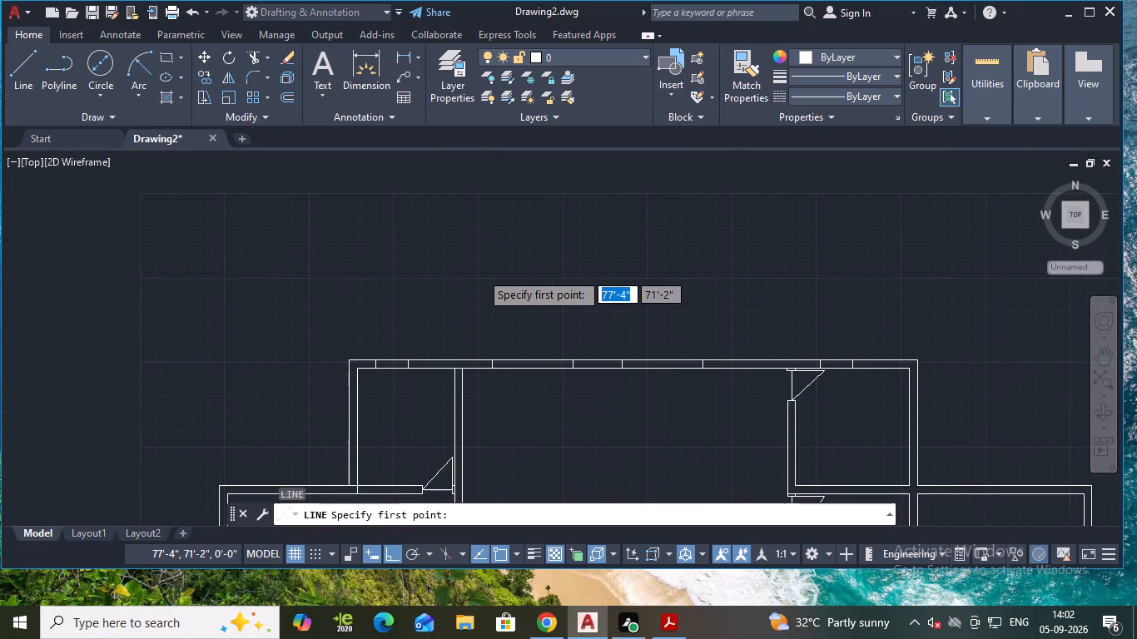
{"action": "scroll", "coordinate": [347, 364], "scroll_direction": "up", "scroll_amount": 2}
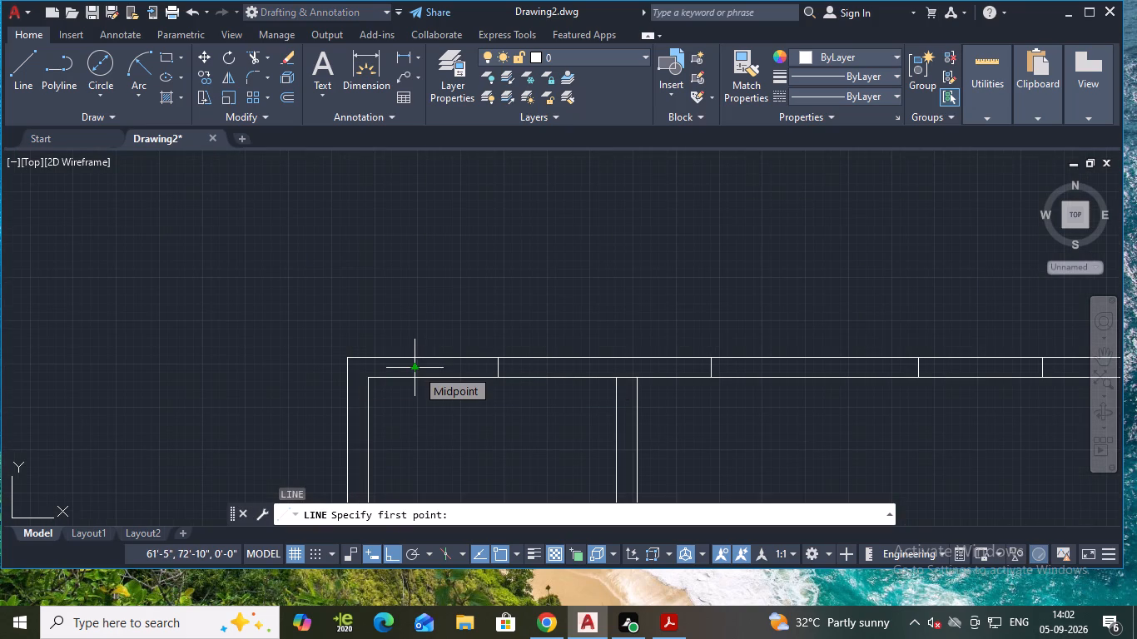
{"action": "left_click", "coordinate": [417, 369]}
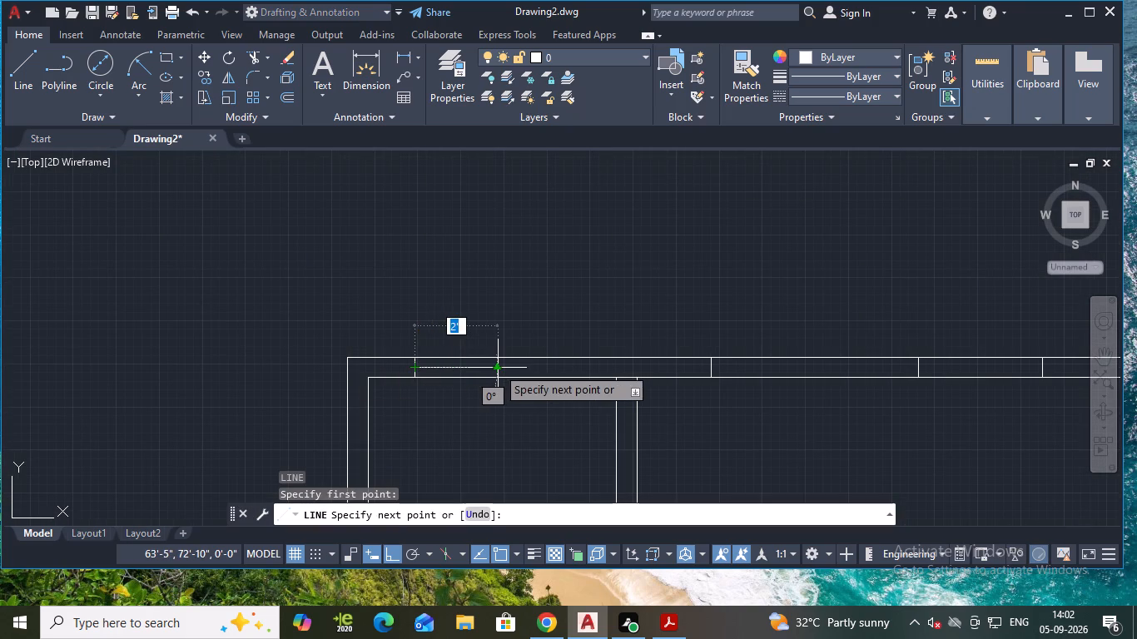
{"action": "left_click", "coordinate": [499, 364]}
{"action": "key", "text": "ctrl+z"}
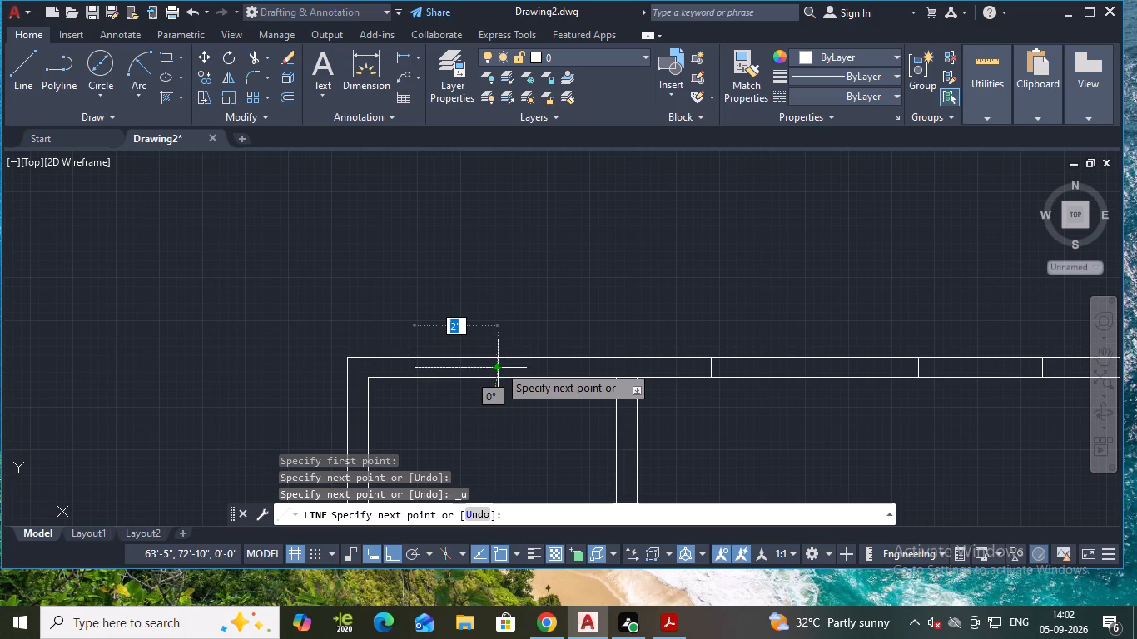
{"action": "left_click", "coordinate": [499, 365]}
{"action": "key", "text": "Return"}
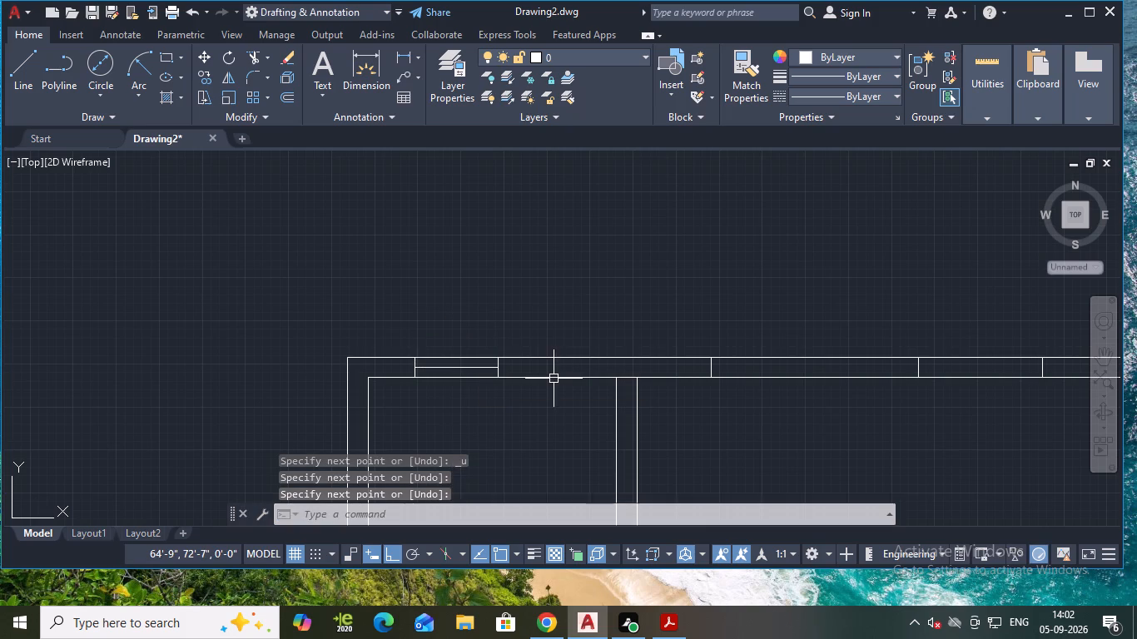
Draw the centre line of the first 5' window right of the left partition, joining the midpoints of its jamb lines.
{"action": "key", "text": "space"}
{"action": "middle_click_drag", "start_coordinate": [798, 389], "coordinate": [590, 366]}
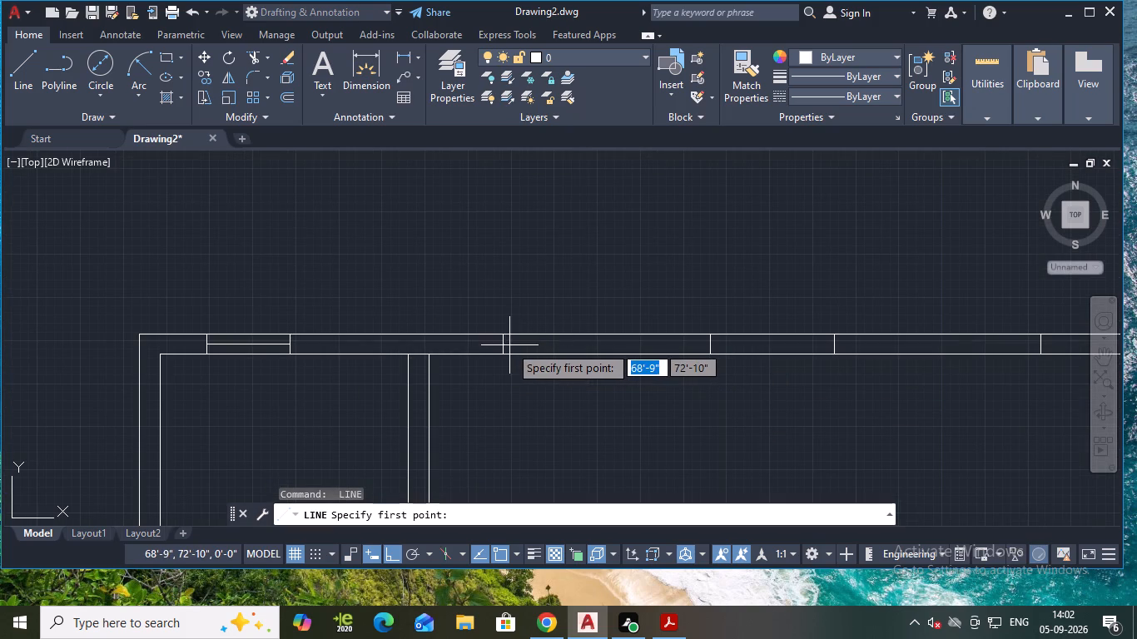
{"action": "left_click", "coordinate": [504, 345]}
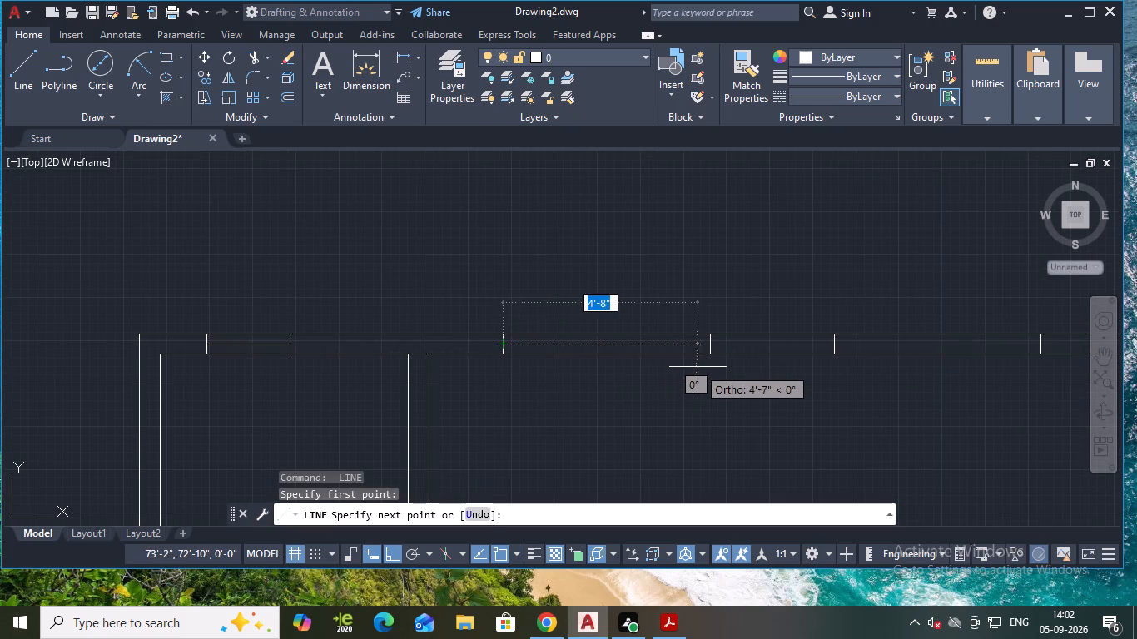
{"action": "left_click", "coordinate": [709, 341]}
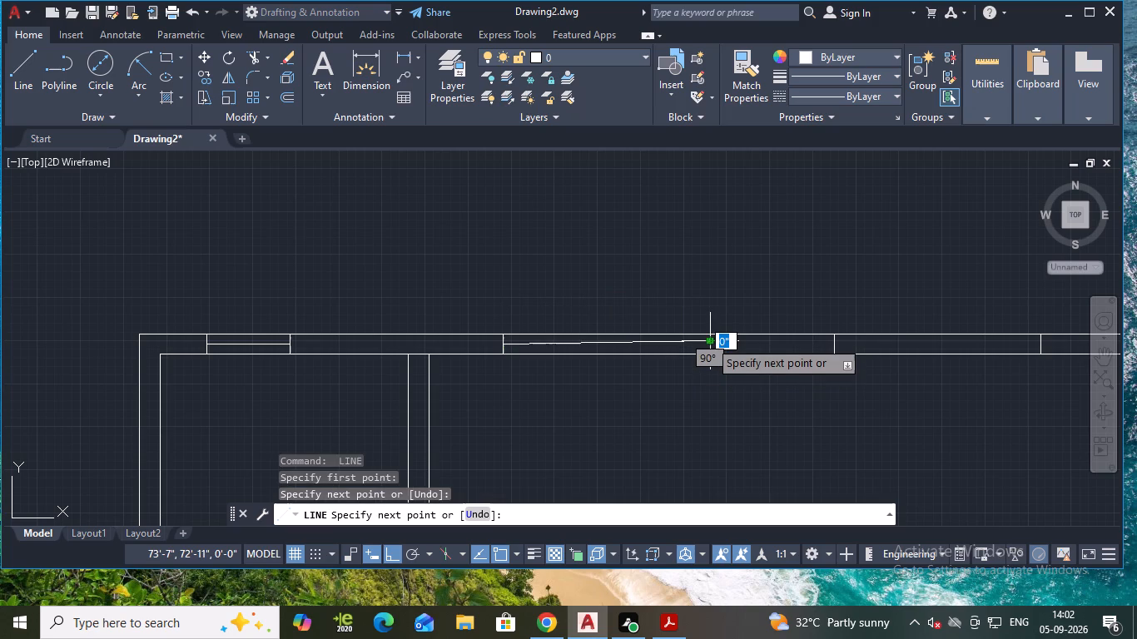
{"action": "key", "text": "ctrl+z"}
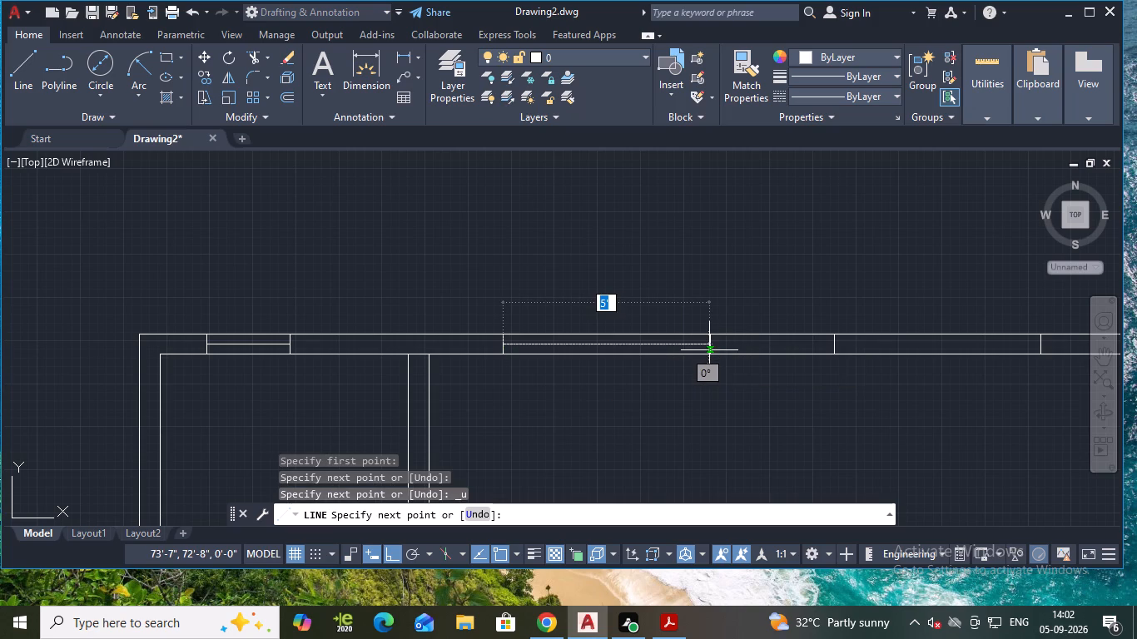
{"action": "left_click", "coordinate": [709, 350]}
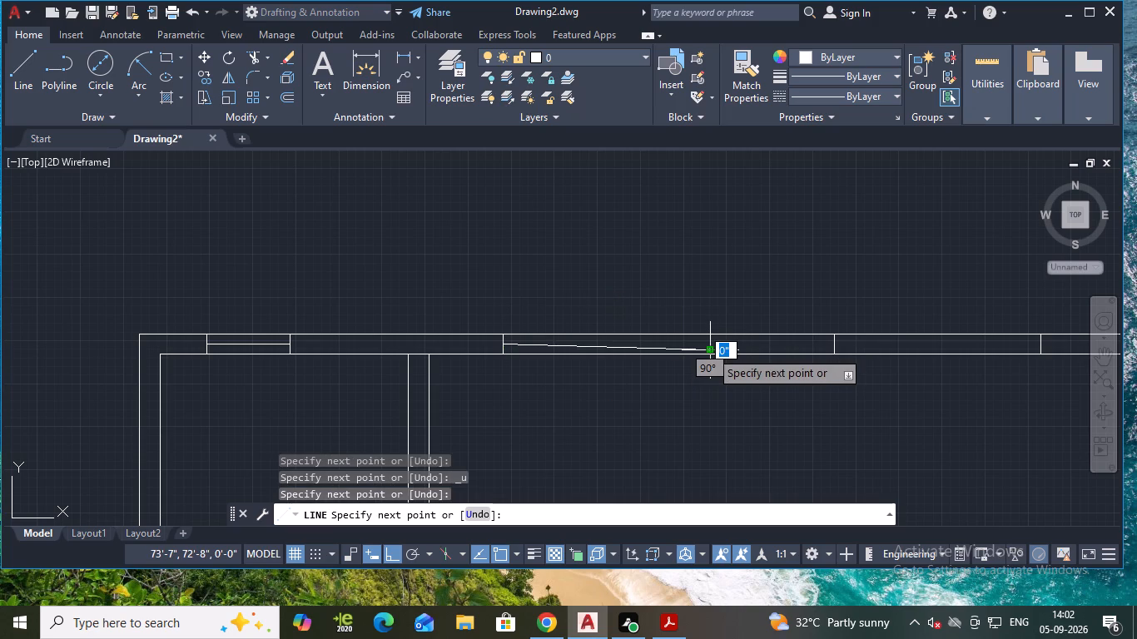
{"action": "key", "text": "ctrl+z"}
{"action": "left_click", "coordinate": [710, 343]}
{"action": "key", "text": "Return"}
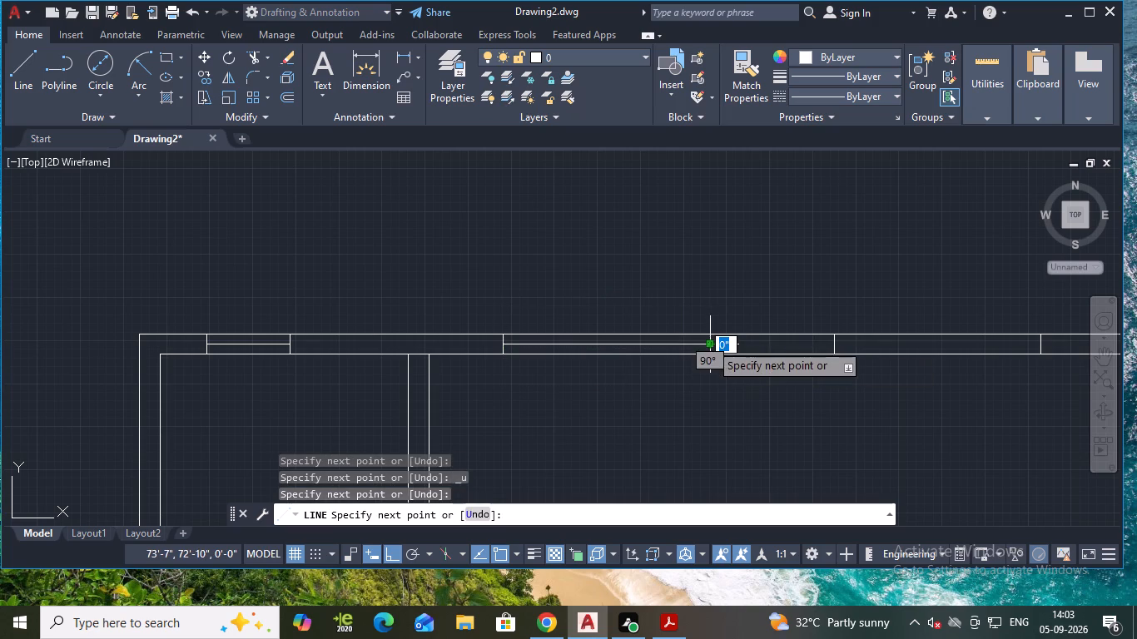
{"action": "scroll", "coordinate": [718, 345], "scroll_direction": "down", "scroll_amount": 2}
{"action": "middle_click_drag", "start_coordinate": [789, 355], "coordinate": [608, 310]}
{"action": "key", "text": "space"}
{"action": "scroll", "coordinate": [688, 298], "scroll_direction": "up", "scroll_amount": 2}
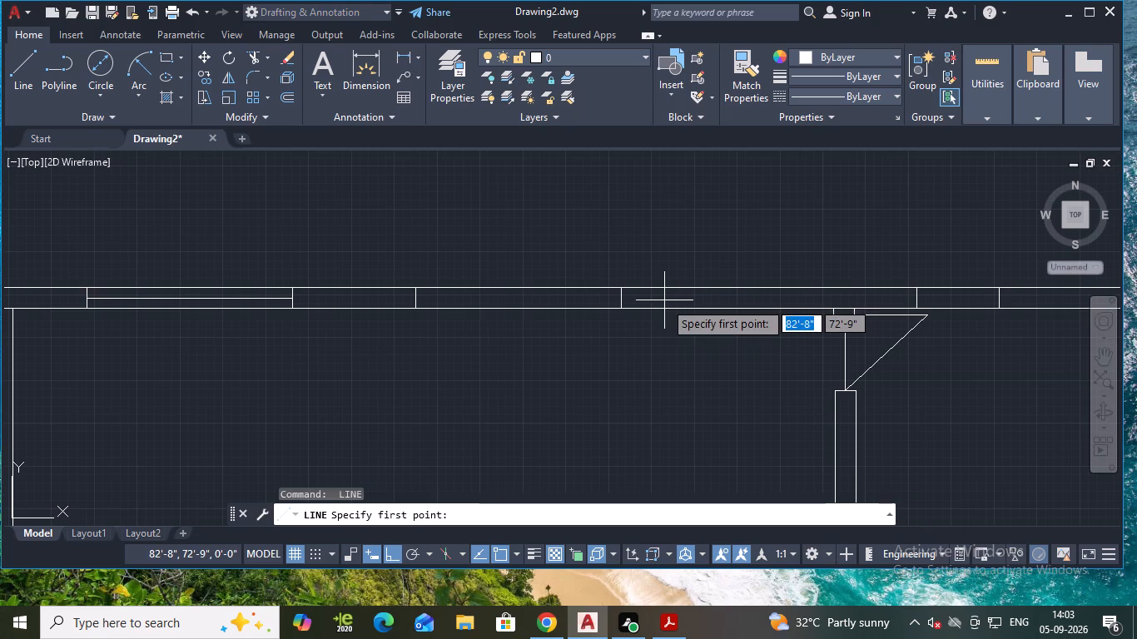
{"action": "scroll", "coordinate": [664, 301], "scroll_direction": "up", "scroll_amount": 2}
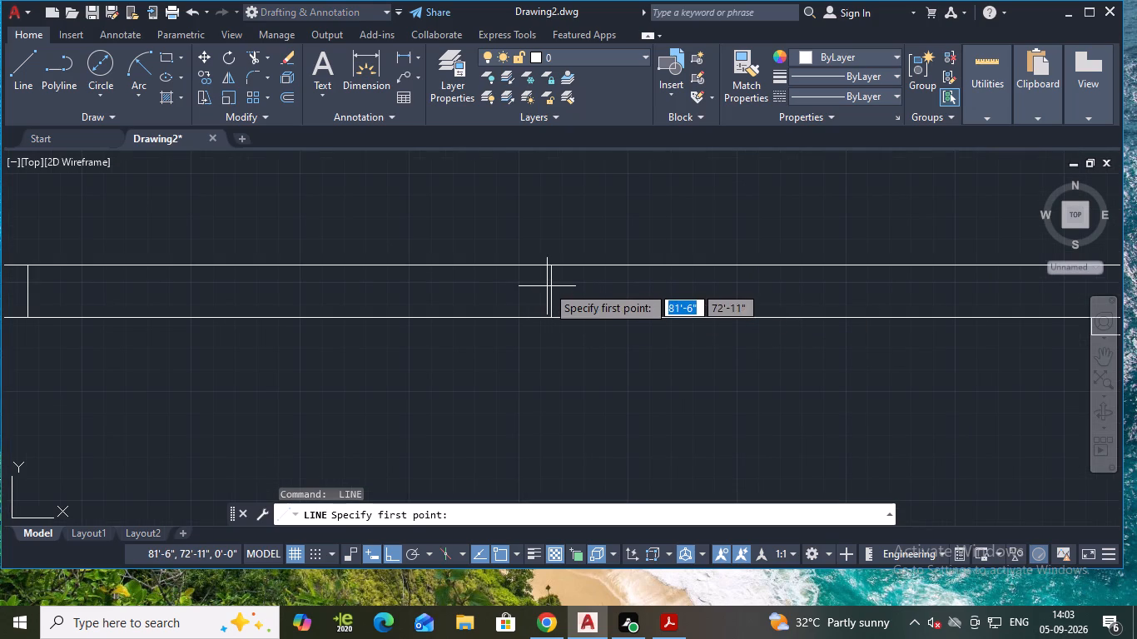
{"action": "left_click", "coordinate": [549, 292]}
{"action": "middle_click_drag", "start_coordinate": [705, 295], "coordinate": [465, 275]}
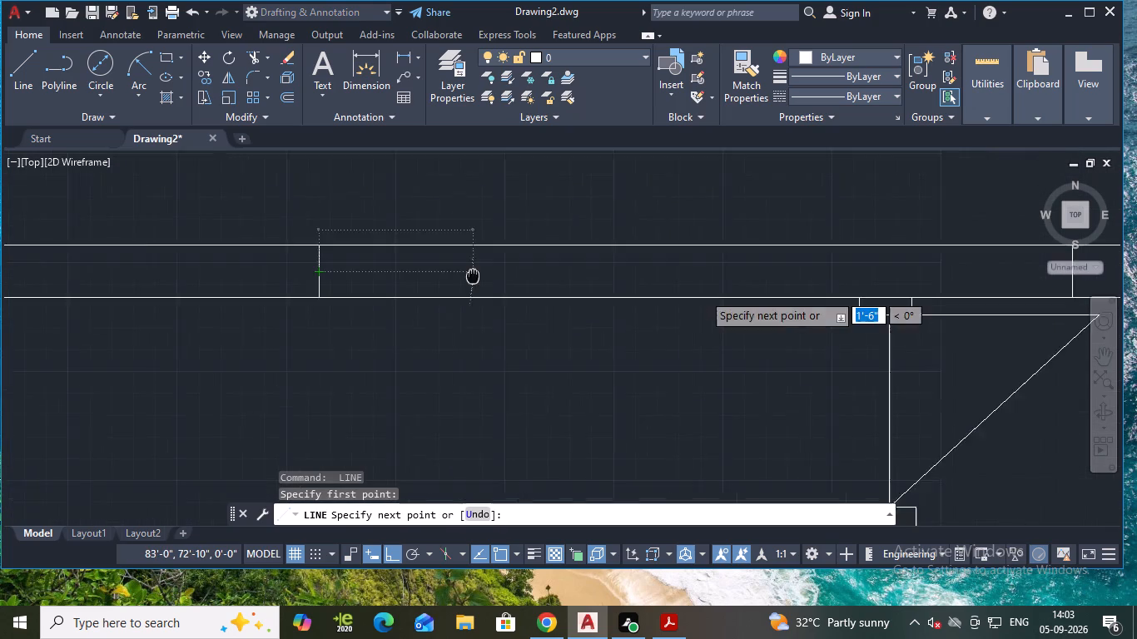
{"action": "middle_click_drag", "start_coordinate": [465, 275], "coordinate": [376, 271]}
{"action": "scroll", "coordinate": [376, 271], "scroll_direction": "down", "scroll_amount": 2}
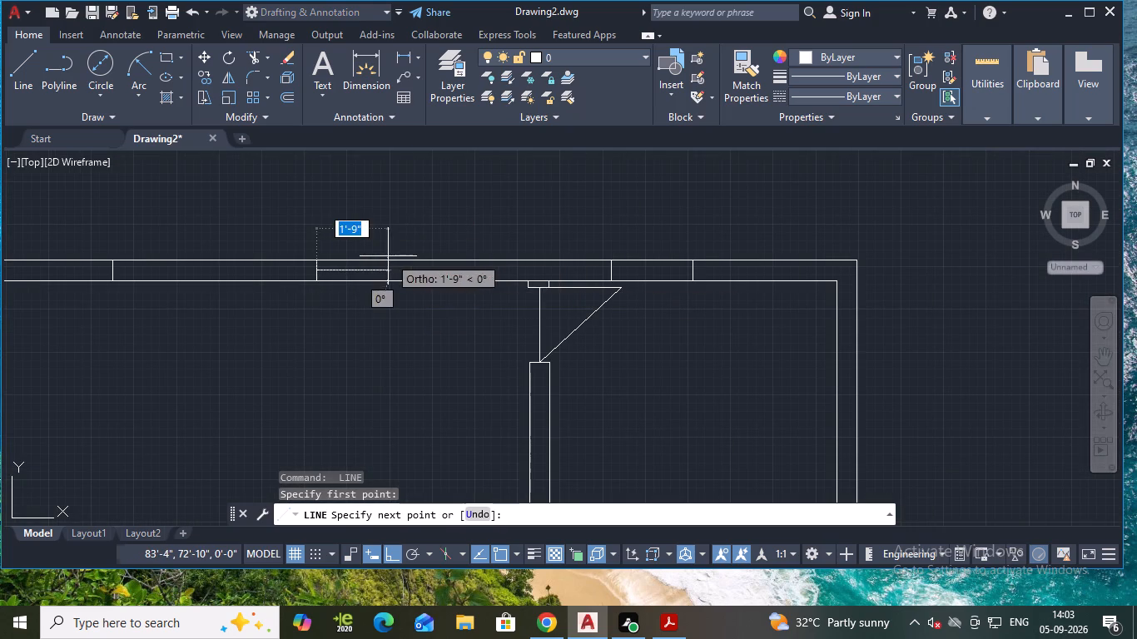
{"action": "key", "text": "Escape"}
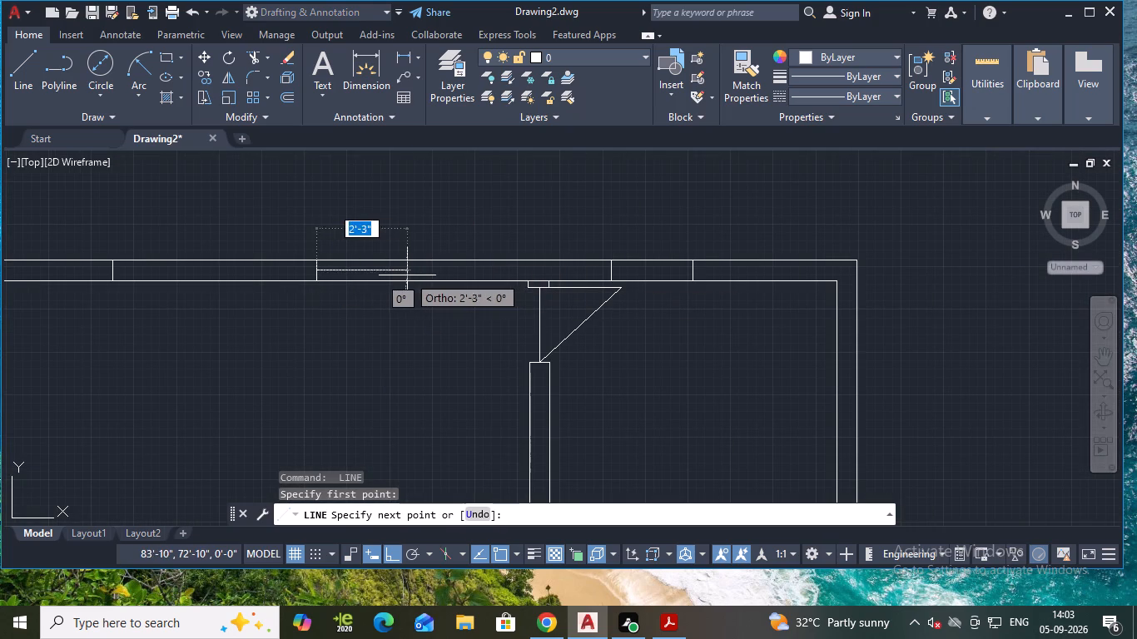
Draw a 5' centre line between the jamb midpoints of the third window opening in the plan's top wall.
{"action": "scroll", "coordinate": [369, 290], "scroll_direction": "down", "scroll_amount": 2}
{"action": "middle_click_drag", "start_coordinate": [205, 291], "coordinate": [400, 333]}
{"action": "scroll", "coordinate": [400, 333], "scroll_direction": "up", "scroll_amount": 1}
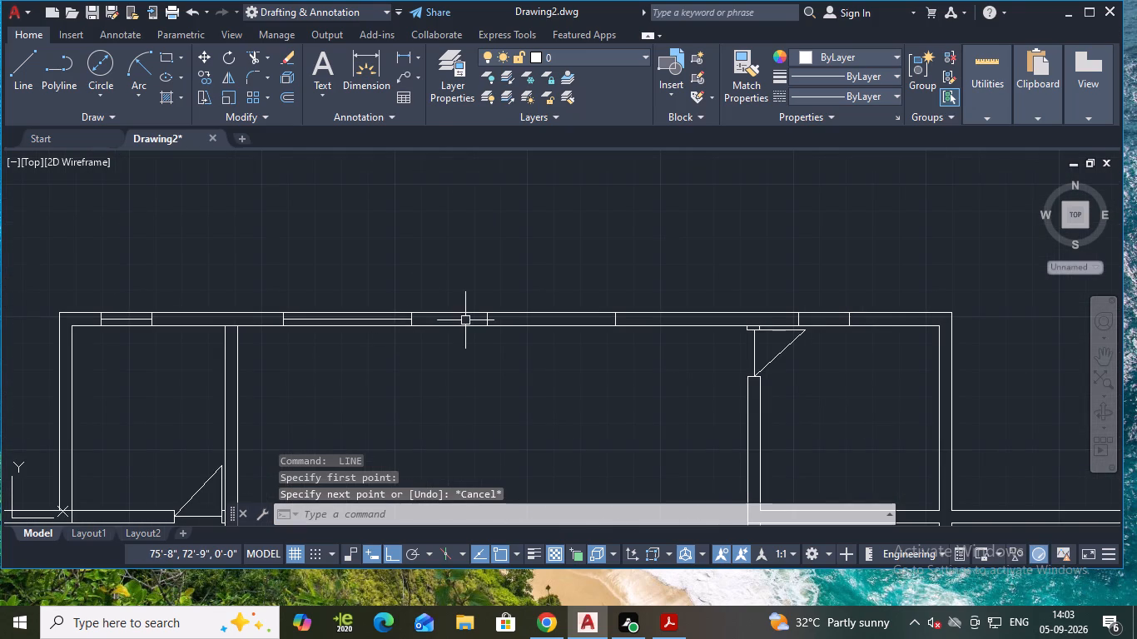
{"action": "key", "text": "space"}
{"action": "scroll", "coordinate": [527, 312], "scroll_direction": "up", "scroll_amount": 2}
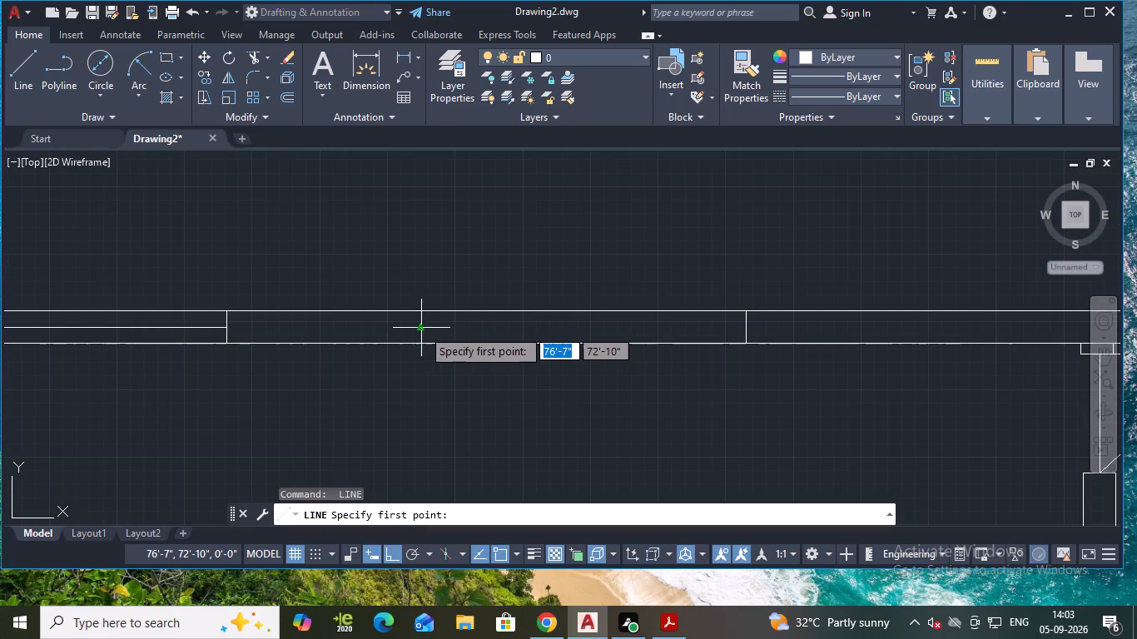
{"action": "left_click", "coordinate": [423, 327]}
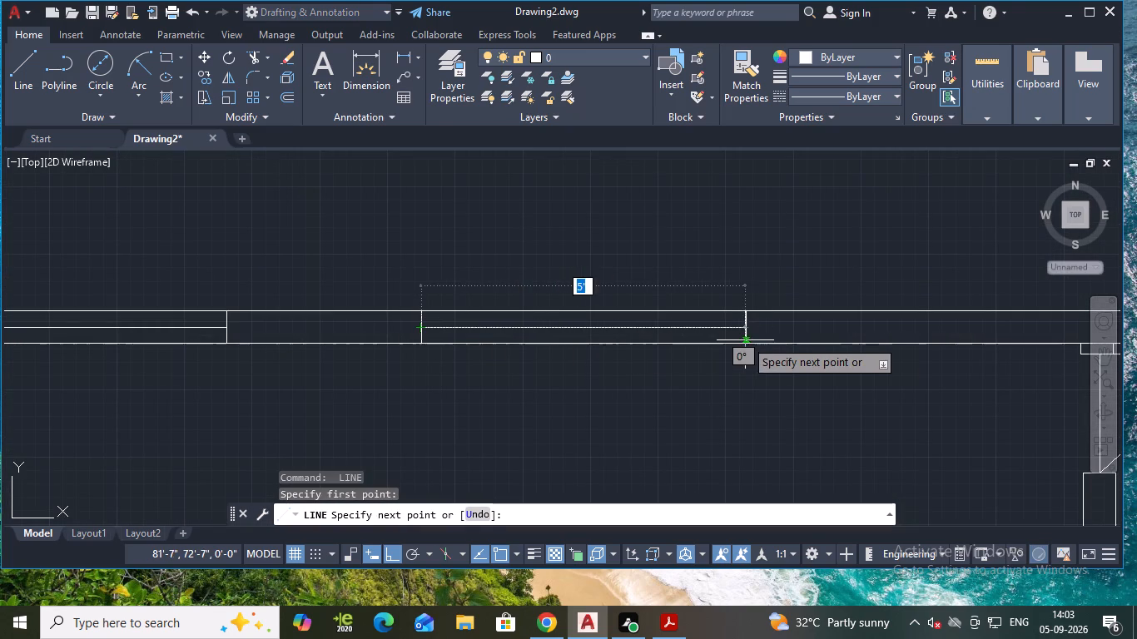
{"action": "left_click", "coordinate": [746, 327]}
{"action": "key", "text": "Return"}
Draw a 2' centre line between the jamb midpoints of the small window opening near the top wall's right corner.
{"action": "scroll", "coordinate": [746, 325], "scroll_direction": "down", "scroll_amount": 2}
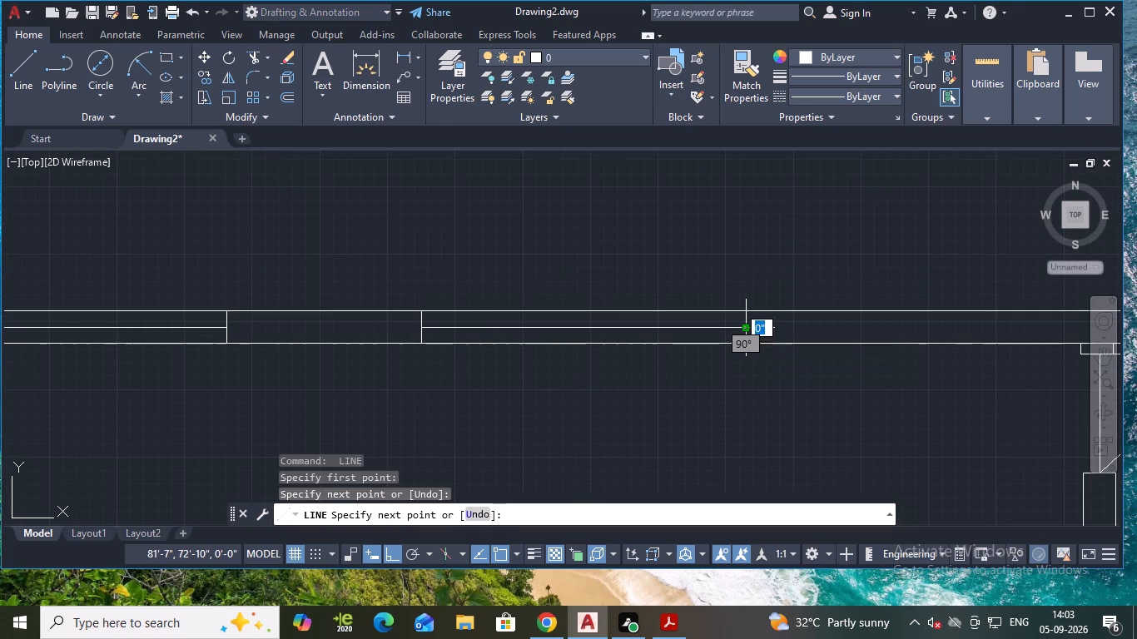
{"action": "middle_click_drag", "start_coordinate": [670, 341], "coordinate": [642, 341]}
{"action": "middle_click", "coordinate": [633, 343]}
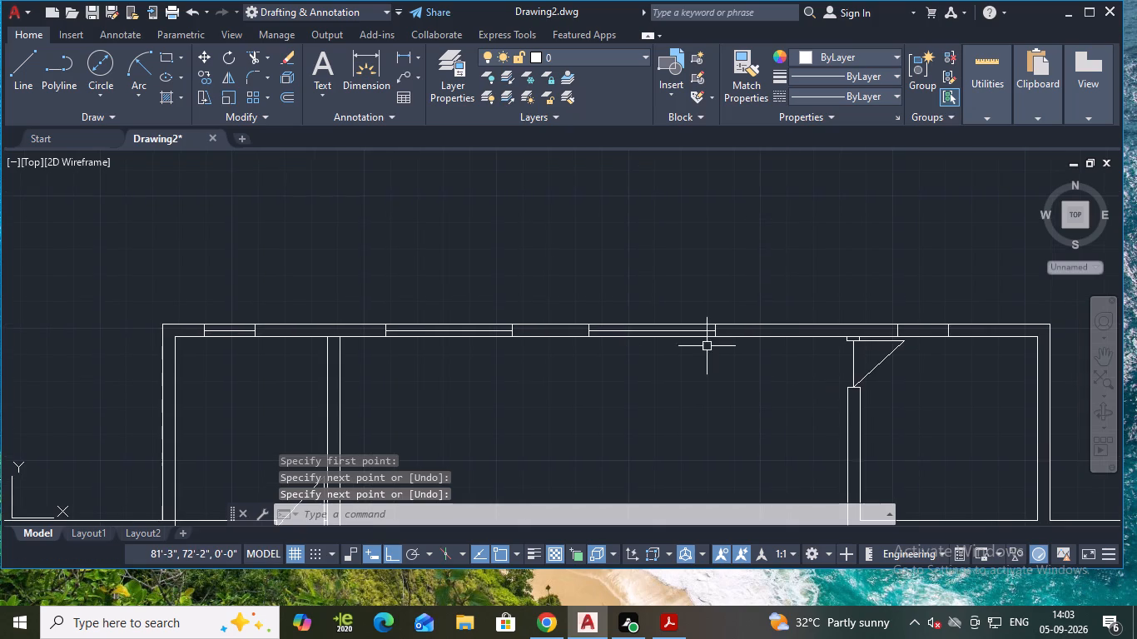
{"action": "middle_click_drag", "start_coordinate": [707, 346], "coordinate": [641, 335]}
{"action": "key", "text": "space"}
{"action": "middle_click_drag", "start_coordinate": [910, 344], "coordinate": [734, 350]}
{"action": "scroll", "coordinate": [734, 350], "scroll_direction": "up", "scroll_amount": 1}
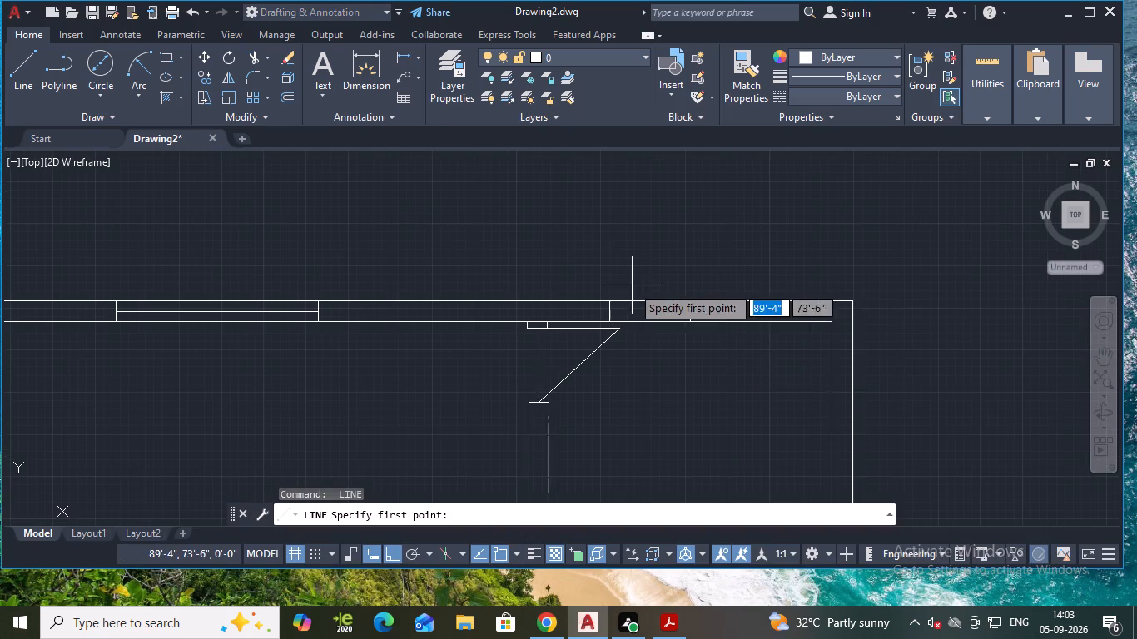
{"action": "scroll", "coordinate": [628, 296], "scroll_direction": "up", "scroll_amount": 3}
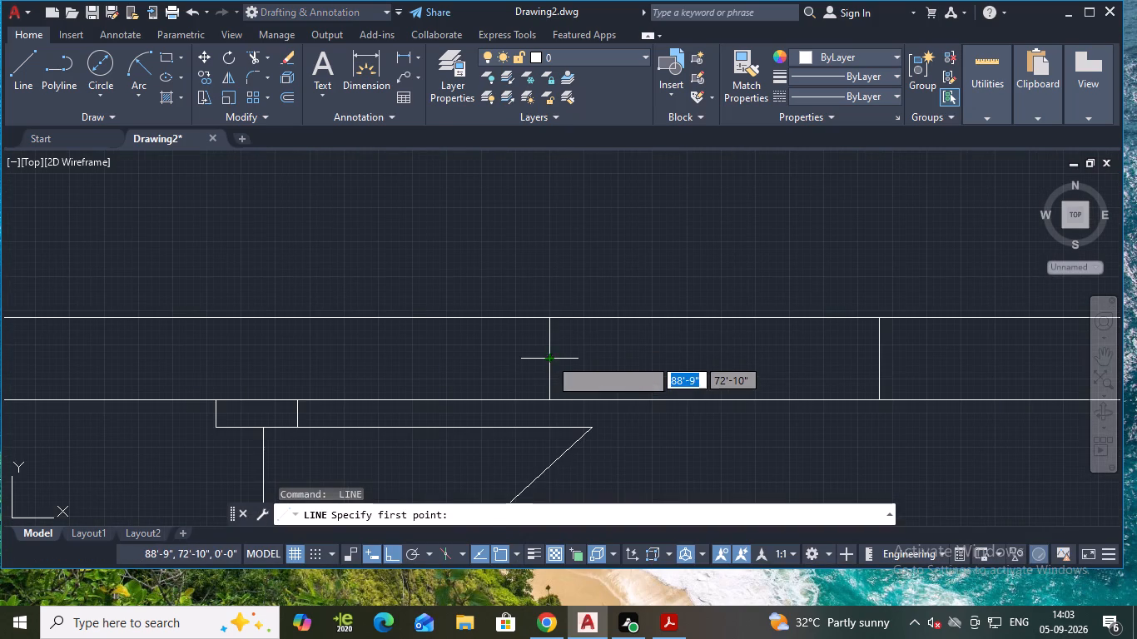
{"action": "left_click", "coordinate": [549, 358]}
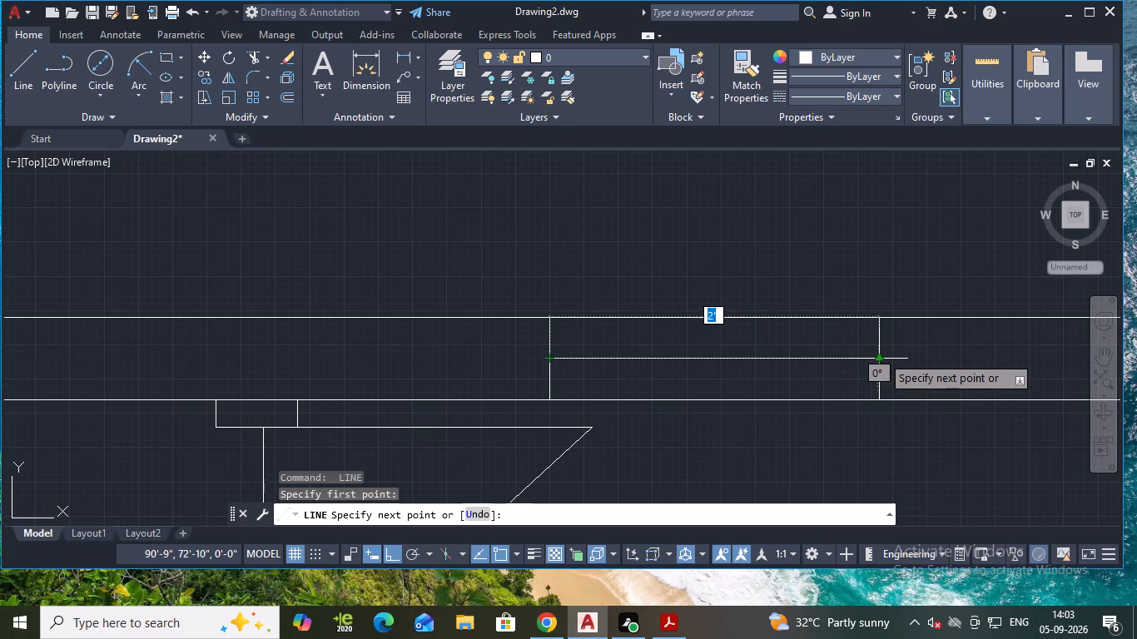
{"action": "left_click", "coordinate": [881, 355]}
{"action": "key", "text": "ctrl+z"}
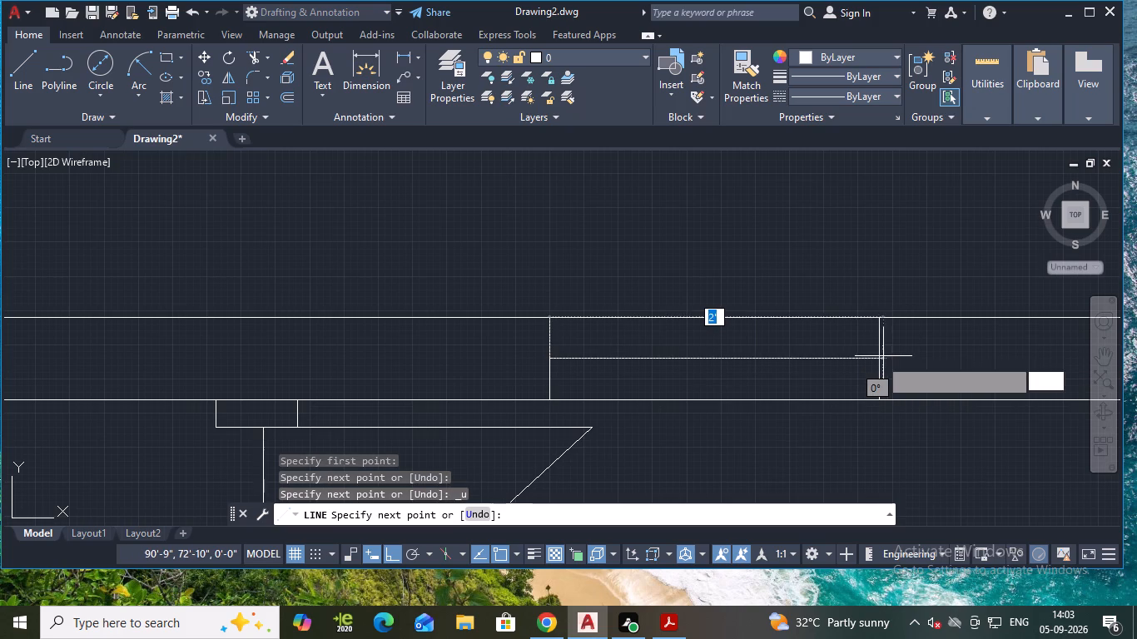
{"action": "left_click", "coordinate": [880, 359]}
{"action": "key", "text": "Return"}
Outline a 4' window opening in the upper wall of the far-right room, with jamb lines across the 6" wall thickness.
{"action": "scroll", "coordinate": [880, 359], "scroll_direction": "down", "scroll_amount": 2}
{"action": "middle_click_drag", "start_coordinate": [881, 386], "coordinate": [868, 317]}
{"action": "scroll", "coordinate": [868, 318], "scroll_direction": "down", "scroll_amount": 3}
{"action": "key", "text": "space"}
{"action": "middle_click_drag", "start_coordinate": [947, 389], "coordinate": [881, 289]}
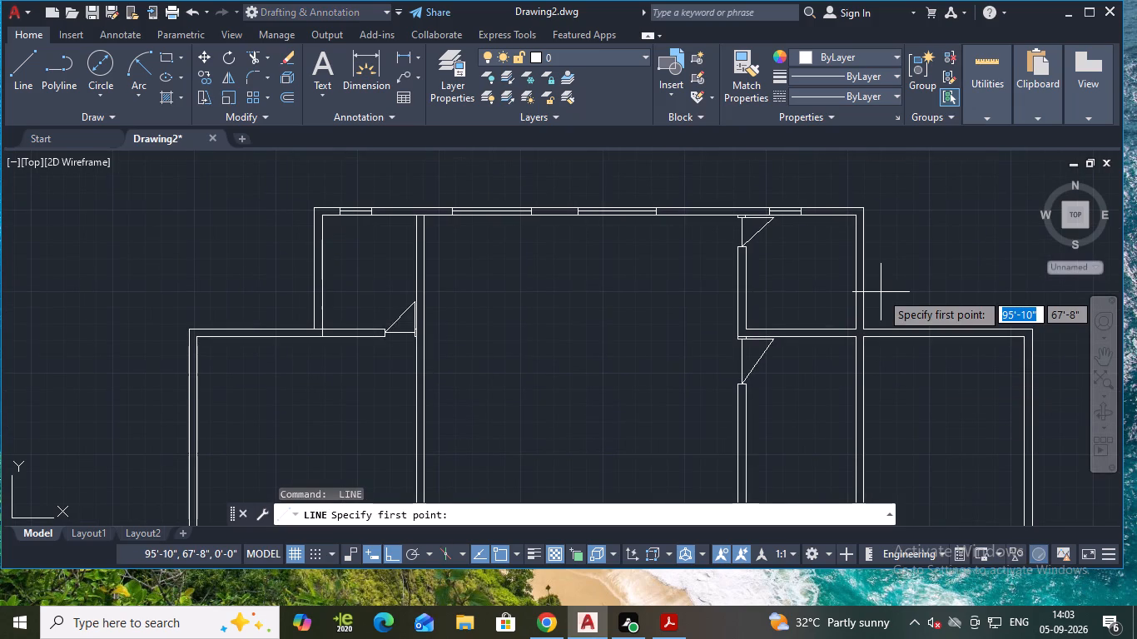
{"action": "scroll", "coordinate": [922, 330], "scroll_direction": "up", "scroll_amount": 1}
{"action": "middle_click_drag", "start_coordinate": [922, 330], "coordinate": [838, 288]}
{"action": "scroll", "coordinate": [820, 305], "scroll_direction": "up", "scroll_amount": 1}
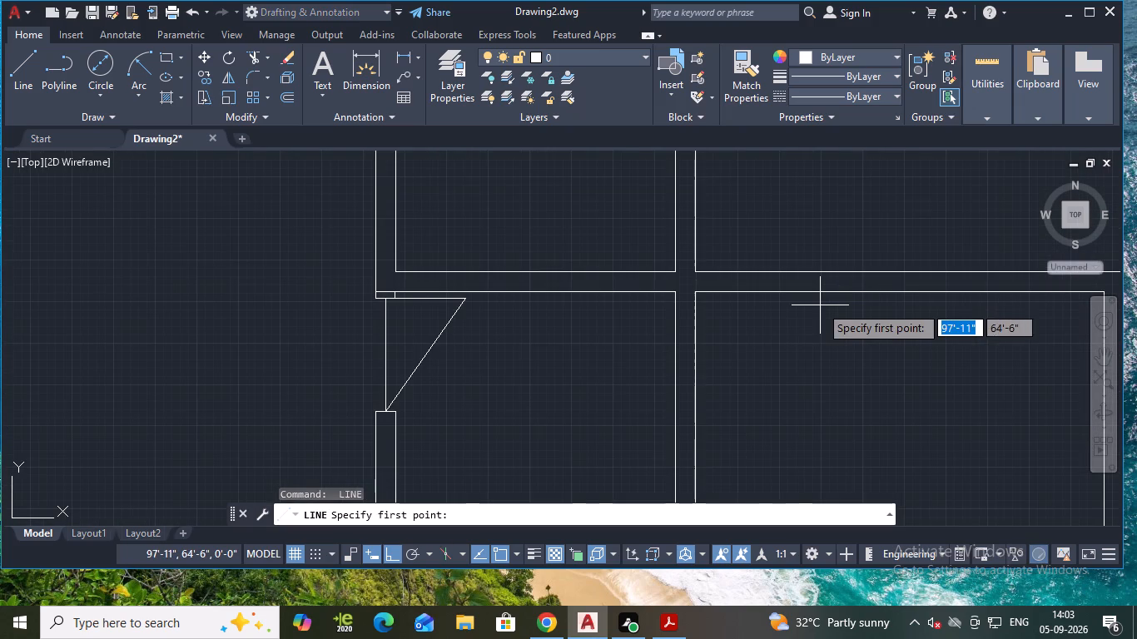
{"action": "left_click", "coordinate": [805, 290]}
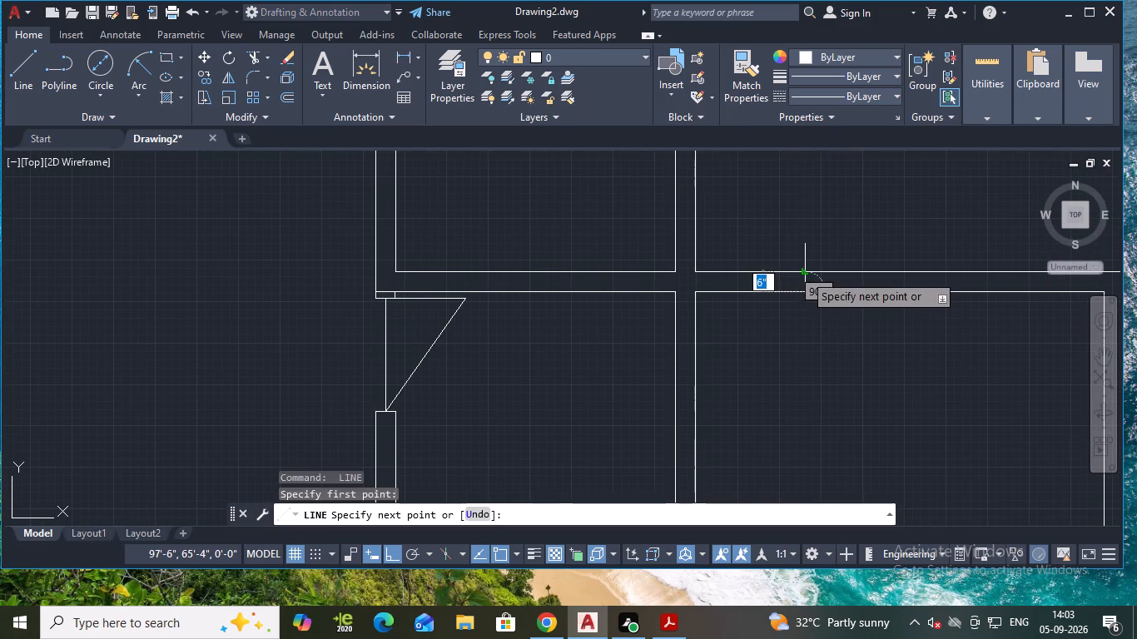
{"action": "left_click", "coordinate": [803, 270]}
{"action": "scroll", "coordinate": [933, 276], "scroll_direction": "down", "scroll_amount": 1}
{"action": "middle_click_drag", "start_coordinate": [933, 275], "coordinate": [740, 259]}
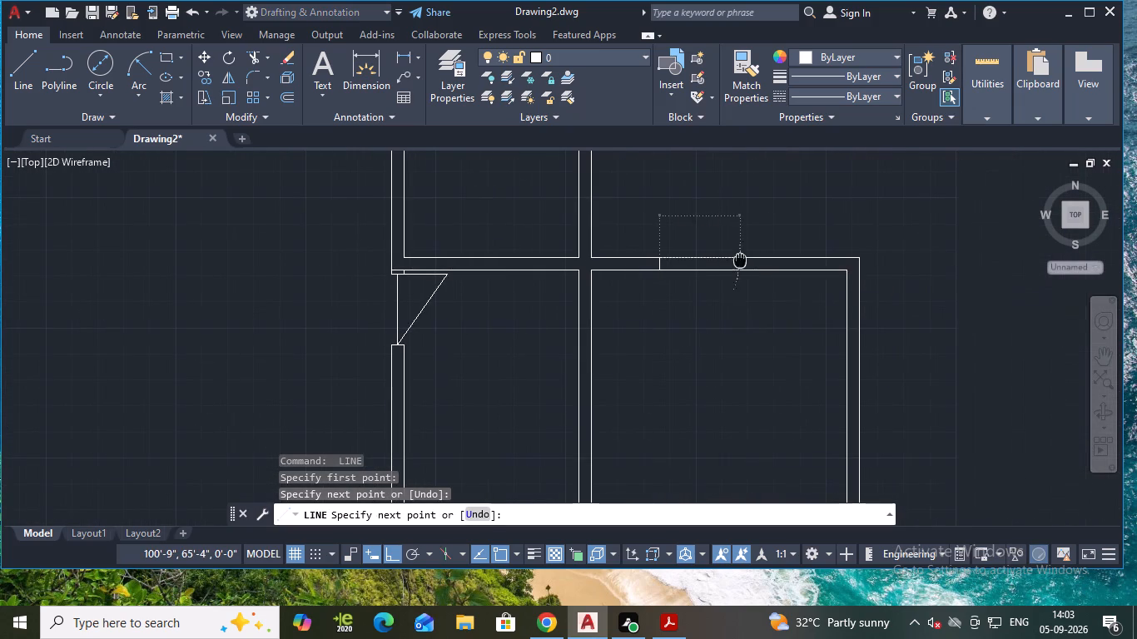
{"action": "type", "text": "4'"}
{"action": "key", "text": "Return"}
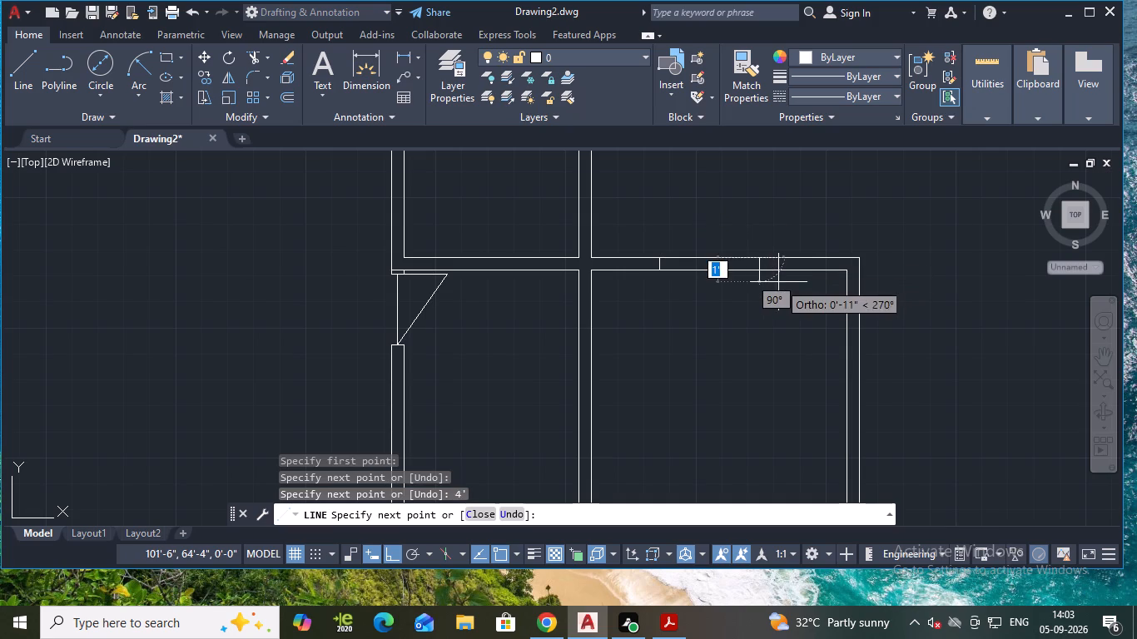
{"action": "type", "text": "6\""}
{"action": "key", "text": "Return"}
{"action": "key", "text": "Return"}
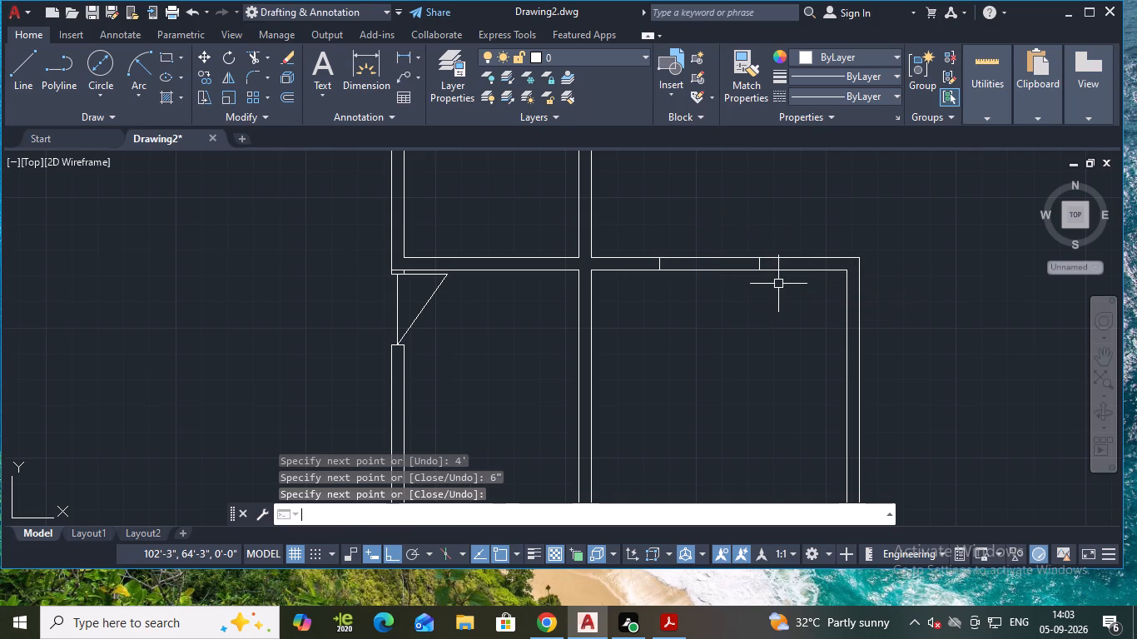
Draw a 6" jamb line across the right exterior wall of the far-right room, starting from its inner face.
{"action": "scroll", "coordinate": [778, 284], "scroll_direction": "down", "scroll_amount": 1}
{"action": "middle_click_drag", "start_coordinate": [802, 337], "coordinate": [791, 282]}
{"action": "key", "text": "space"}
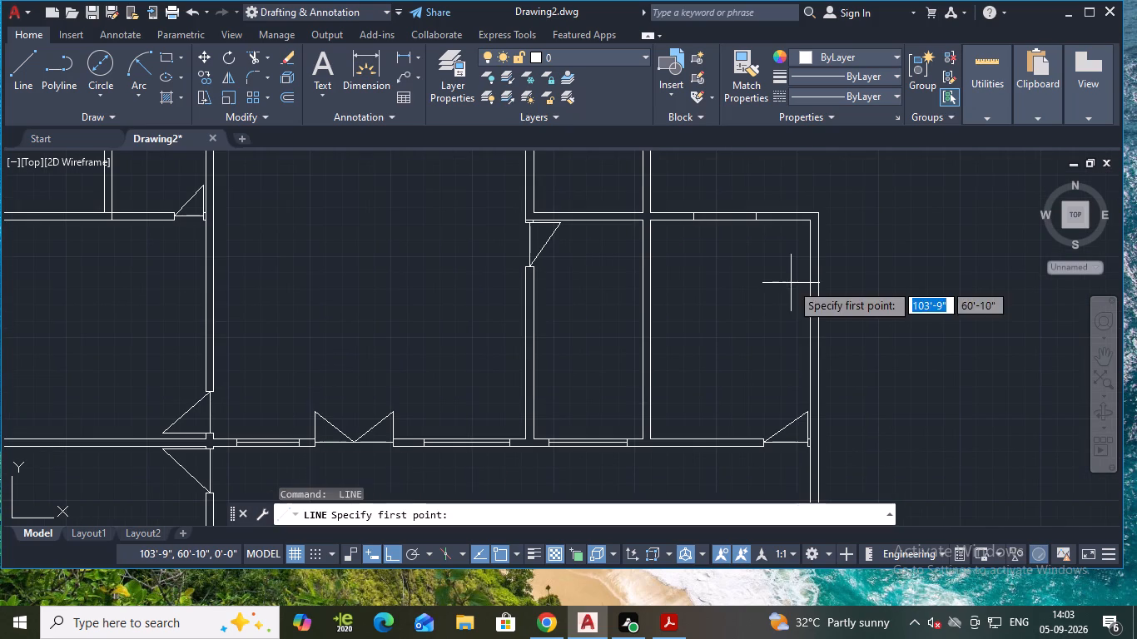
{"action": "scroll", "coordinate": [838, 306], "scroll_direction": "up", "scroll_amount": 1}
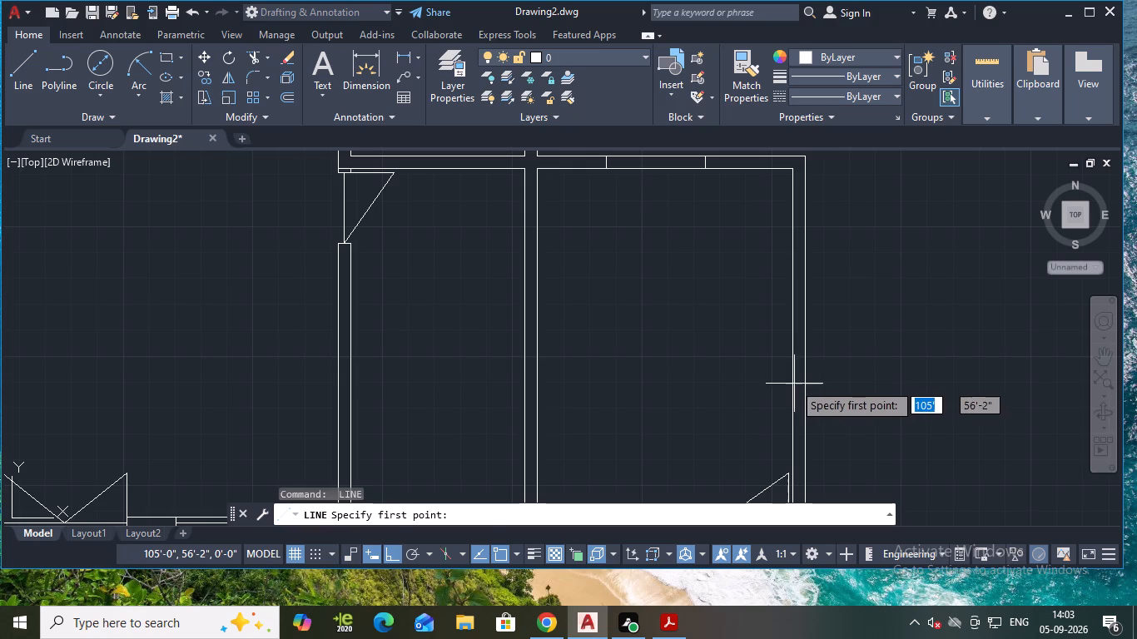
{"action": "left_click", "coordinate": [793, 378]}
{"action": "type", "text": "6\""}
{"action": "key", "text": "Return"}
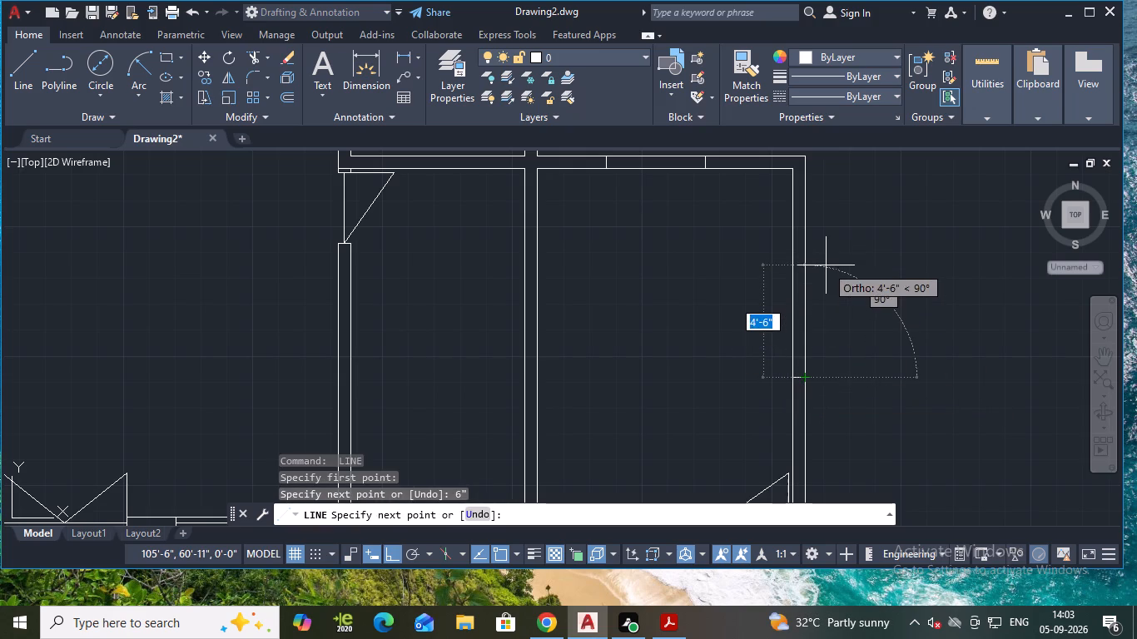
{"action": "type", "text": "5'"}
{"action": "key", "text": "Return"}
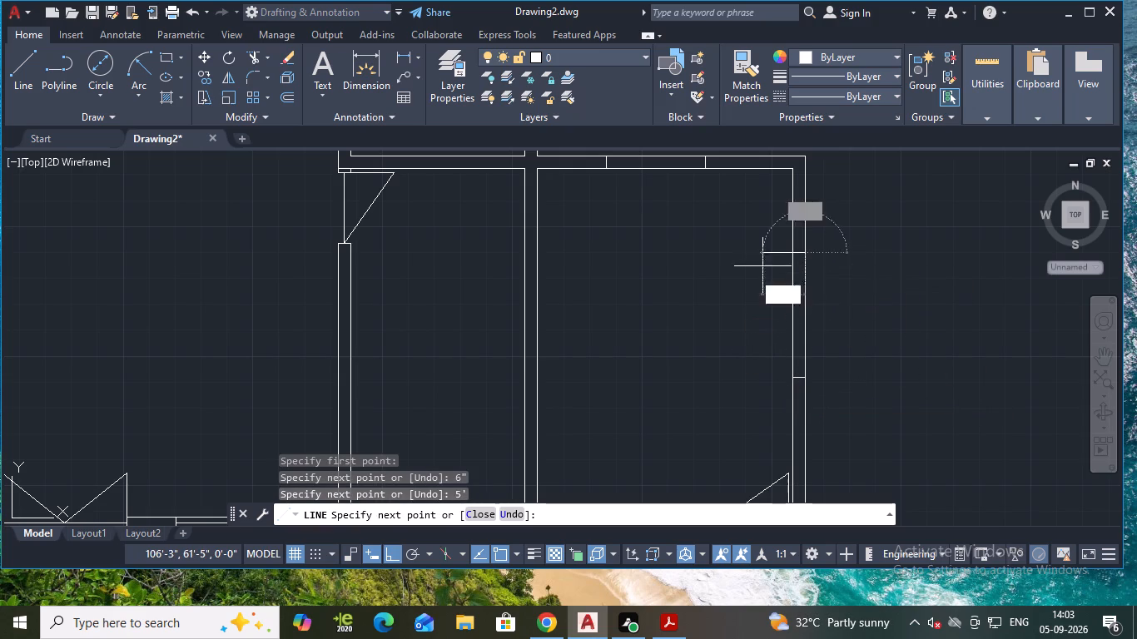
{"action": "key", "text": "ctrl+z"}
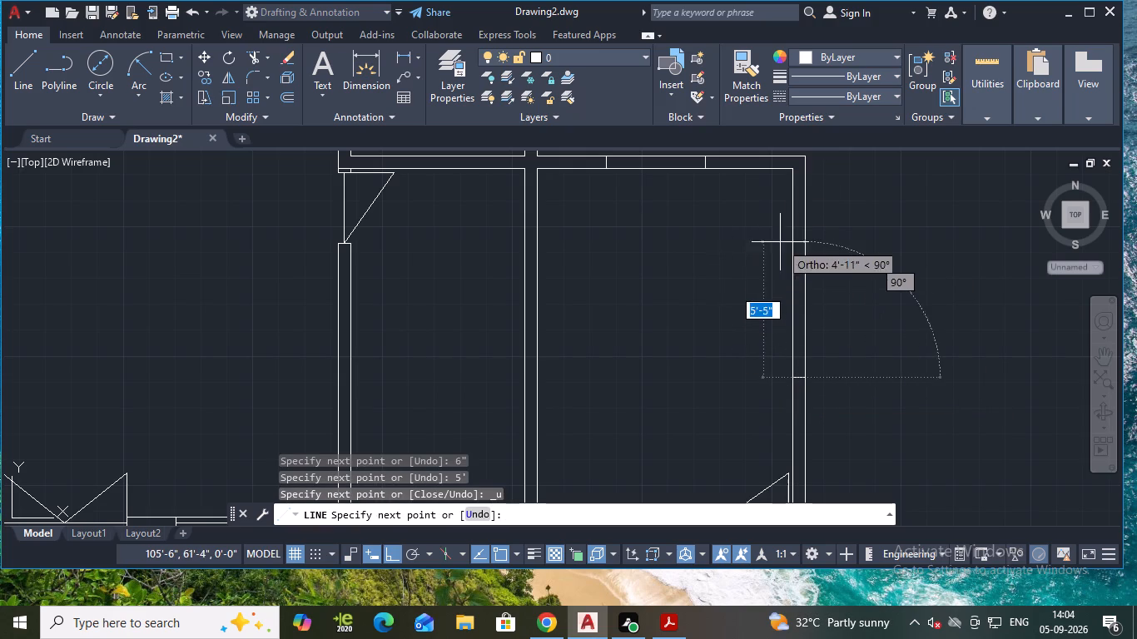
Continue the window outline 4' upward along the right wall's outer face and 6" back across the wall.
{"action": "key", "text": "4"}
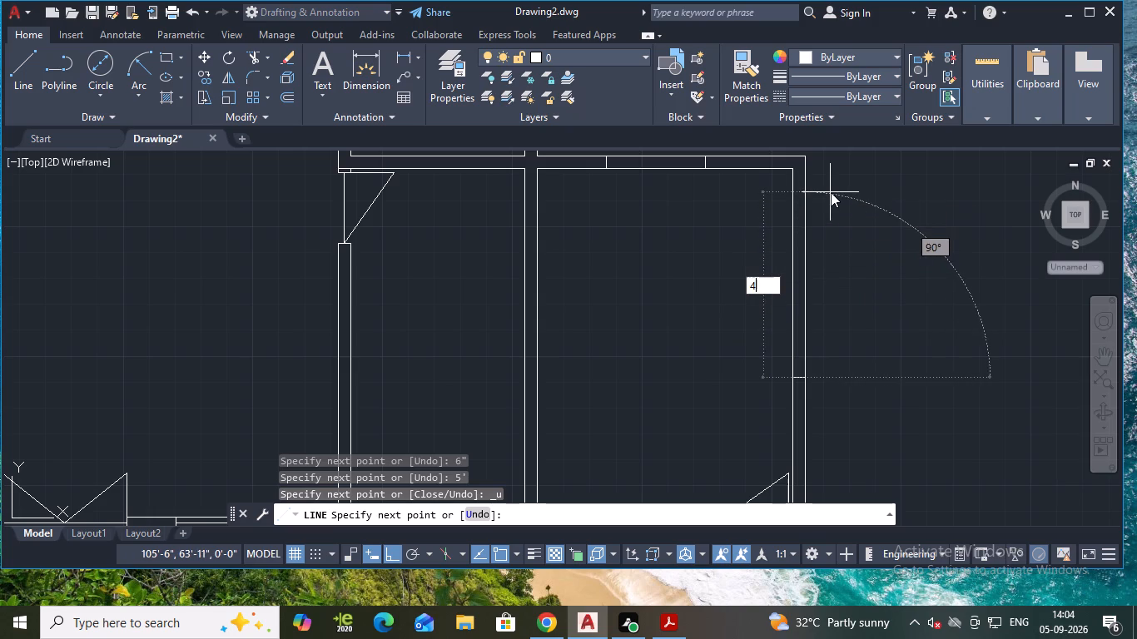
{"action": "key", "text": "apostrophe"}
{"action": "key", "text": "Return"}
{"action": "type", "text": "6\""}
{"action": "key", "text": "Return"}
{"action": "key", "text": "Return"}
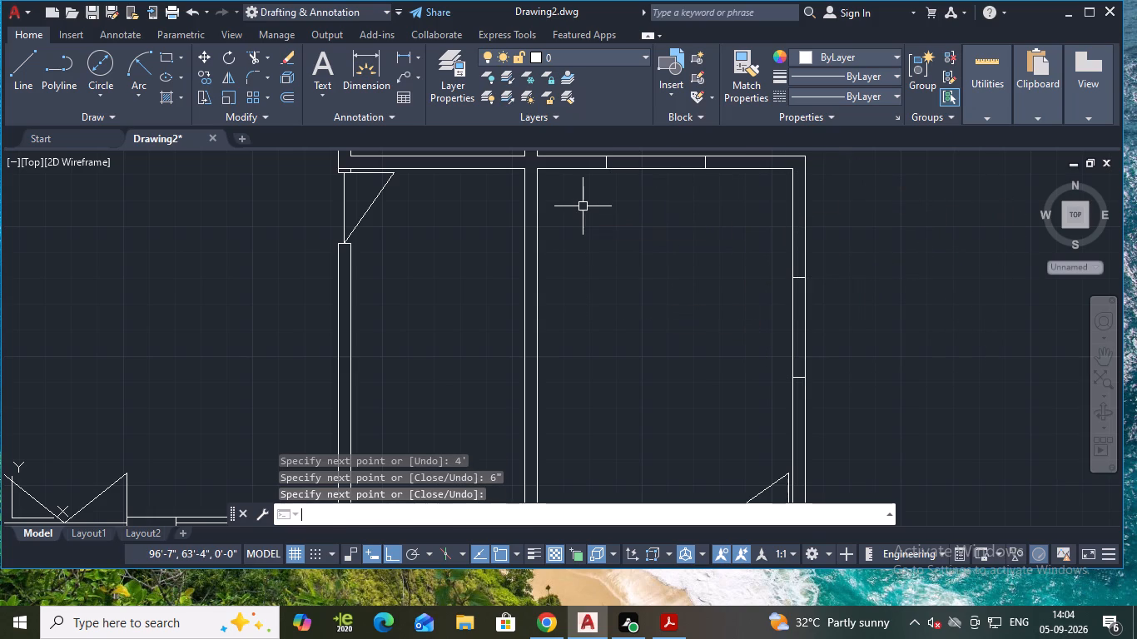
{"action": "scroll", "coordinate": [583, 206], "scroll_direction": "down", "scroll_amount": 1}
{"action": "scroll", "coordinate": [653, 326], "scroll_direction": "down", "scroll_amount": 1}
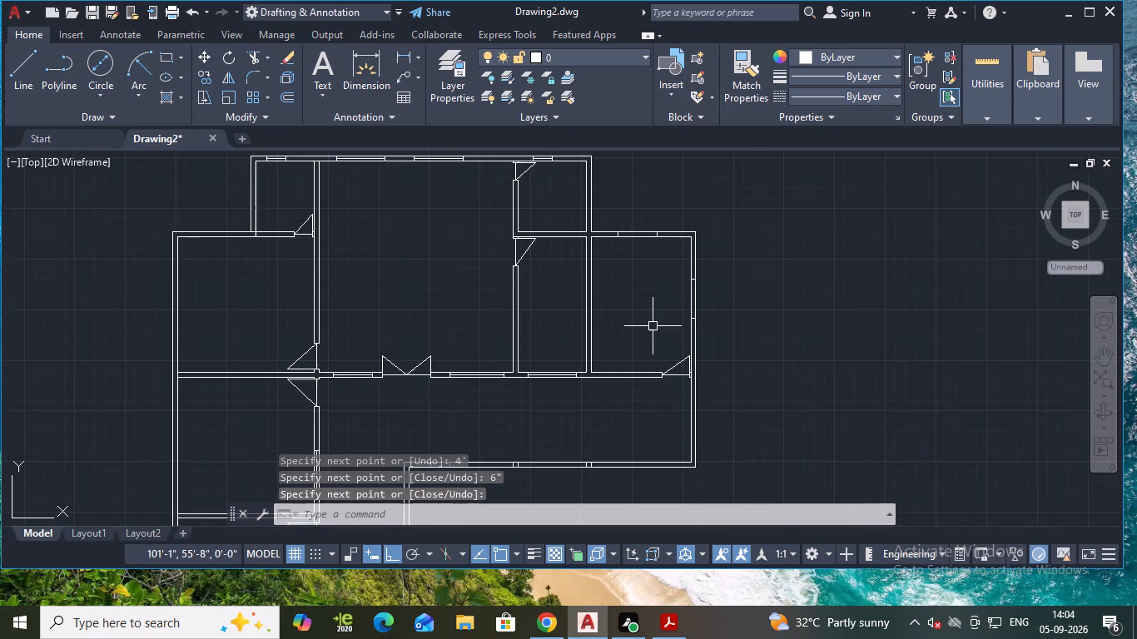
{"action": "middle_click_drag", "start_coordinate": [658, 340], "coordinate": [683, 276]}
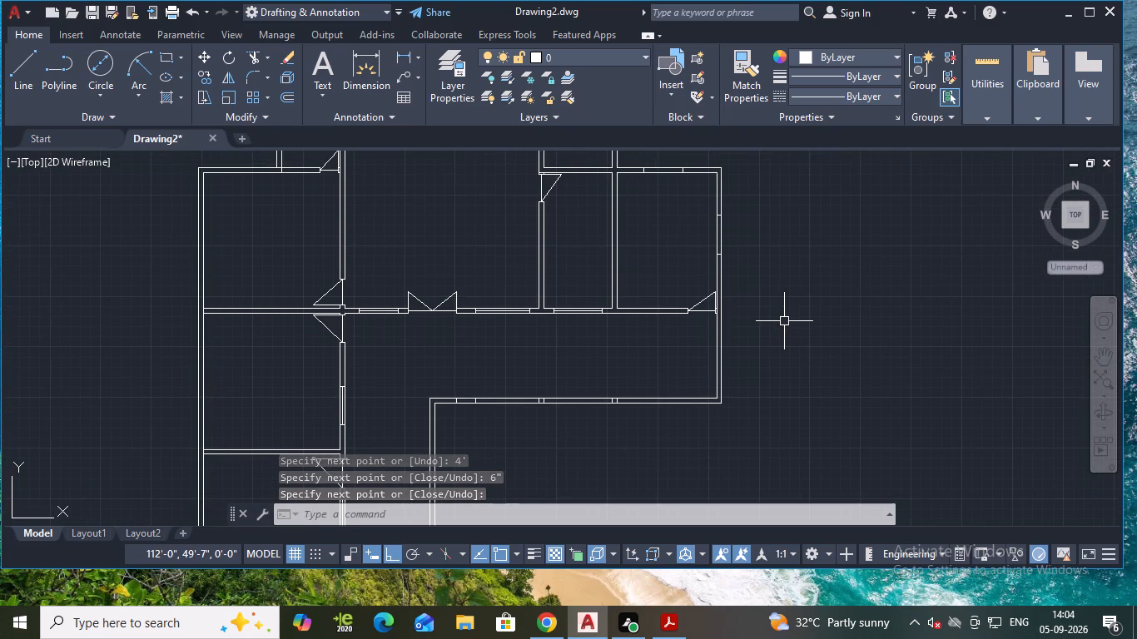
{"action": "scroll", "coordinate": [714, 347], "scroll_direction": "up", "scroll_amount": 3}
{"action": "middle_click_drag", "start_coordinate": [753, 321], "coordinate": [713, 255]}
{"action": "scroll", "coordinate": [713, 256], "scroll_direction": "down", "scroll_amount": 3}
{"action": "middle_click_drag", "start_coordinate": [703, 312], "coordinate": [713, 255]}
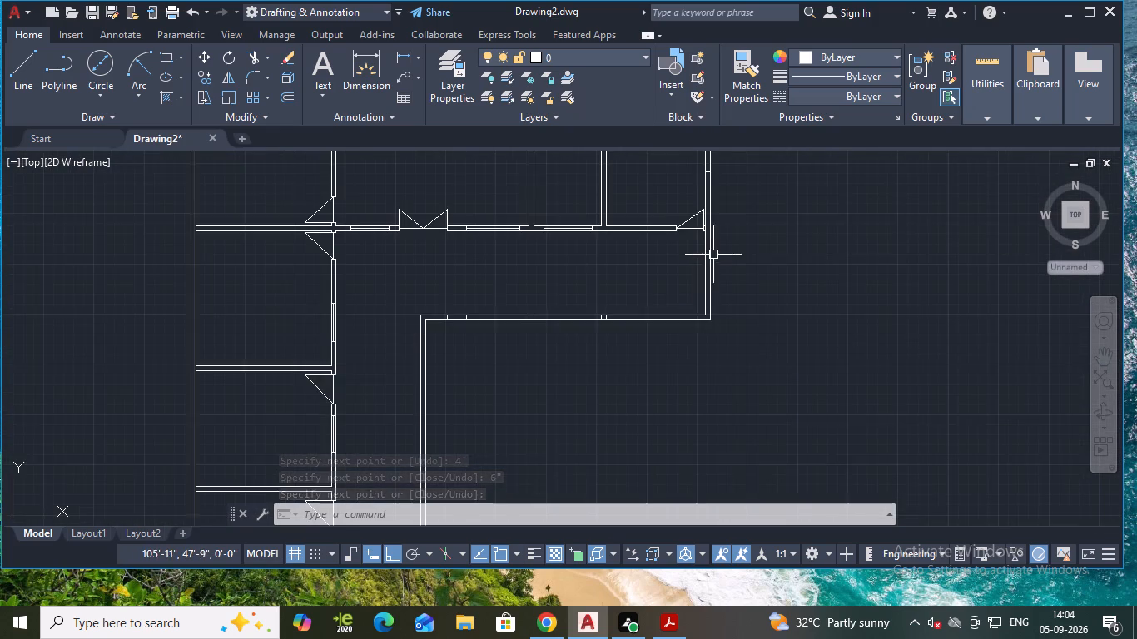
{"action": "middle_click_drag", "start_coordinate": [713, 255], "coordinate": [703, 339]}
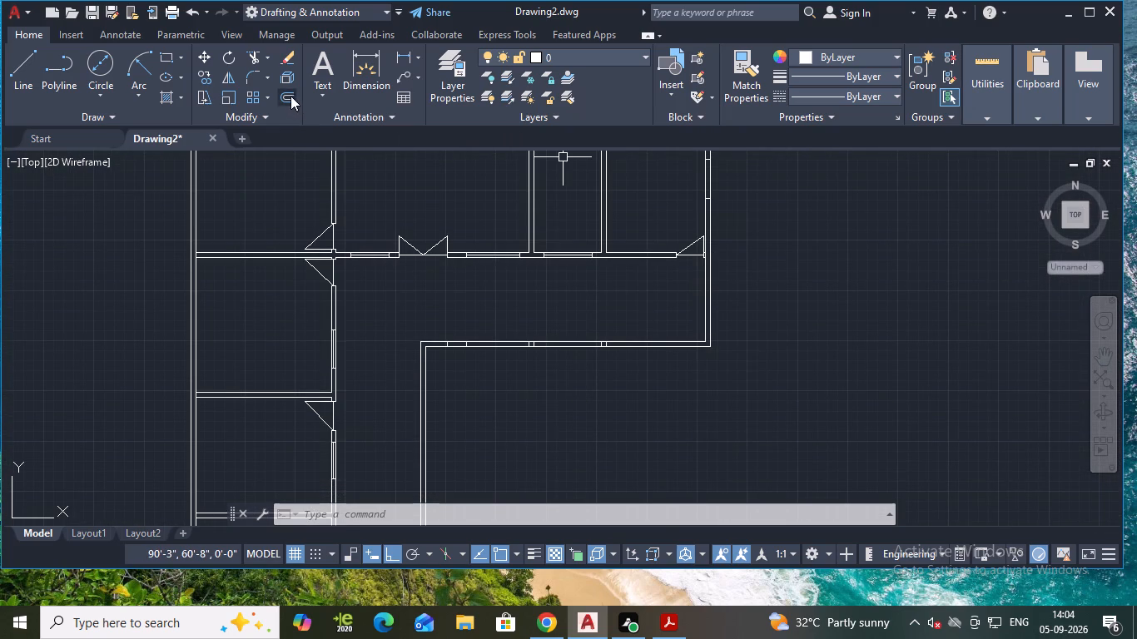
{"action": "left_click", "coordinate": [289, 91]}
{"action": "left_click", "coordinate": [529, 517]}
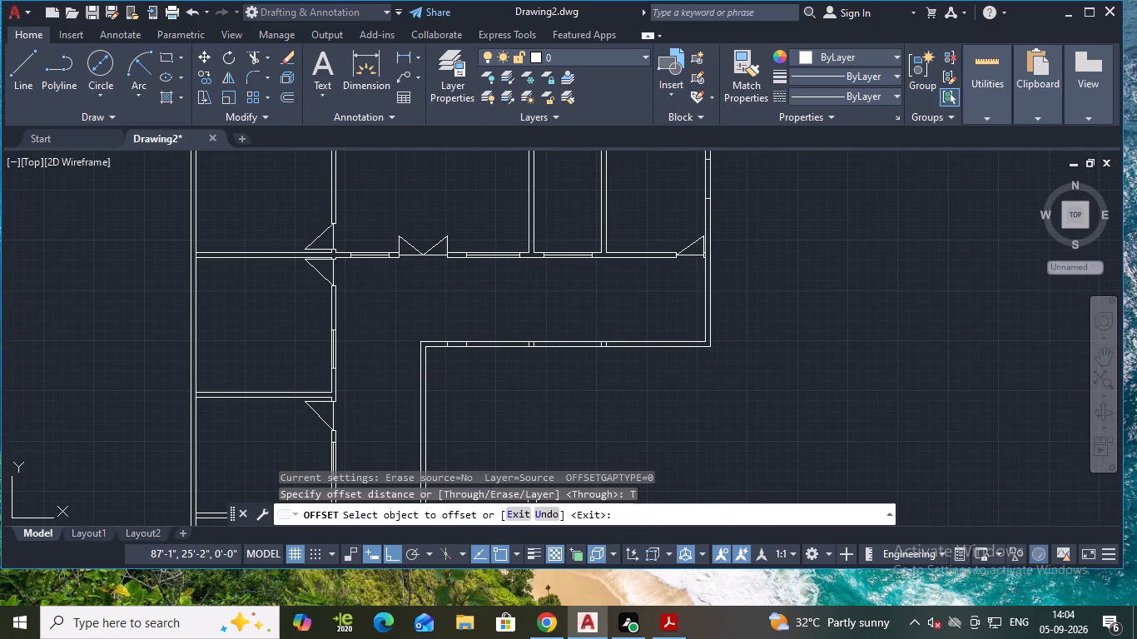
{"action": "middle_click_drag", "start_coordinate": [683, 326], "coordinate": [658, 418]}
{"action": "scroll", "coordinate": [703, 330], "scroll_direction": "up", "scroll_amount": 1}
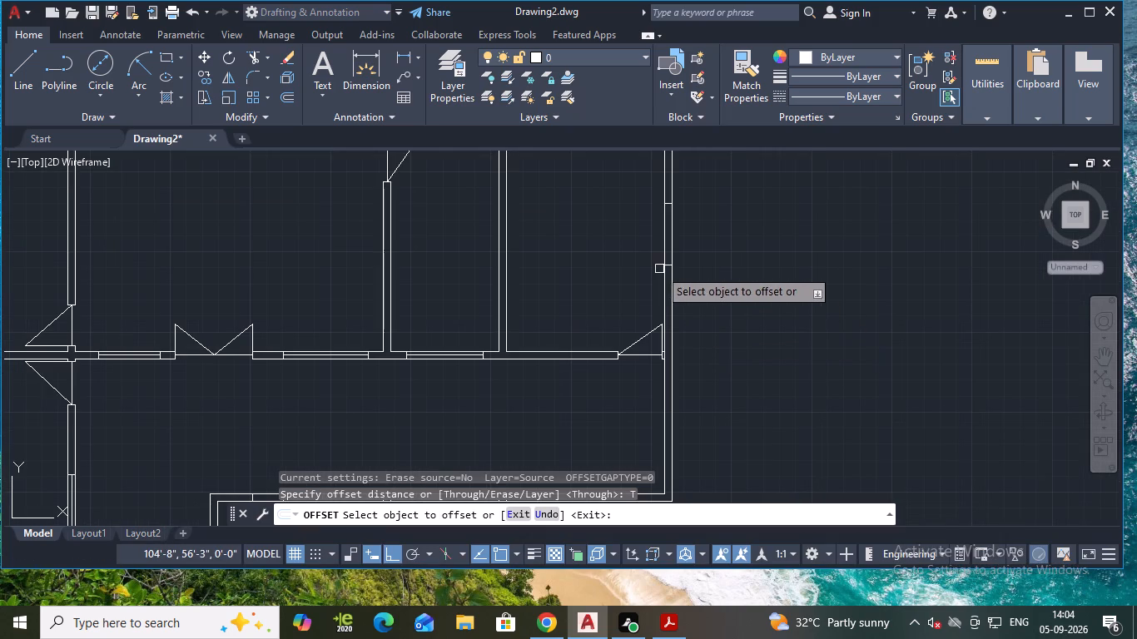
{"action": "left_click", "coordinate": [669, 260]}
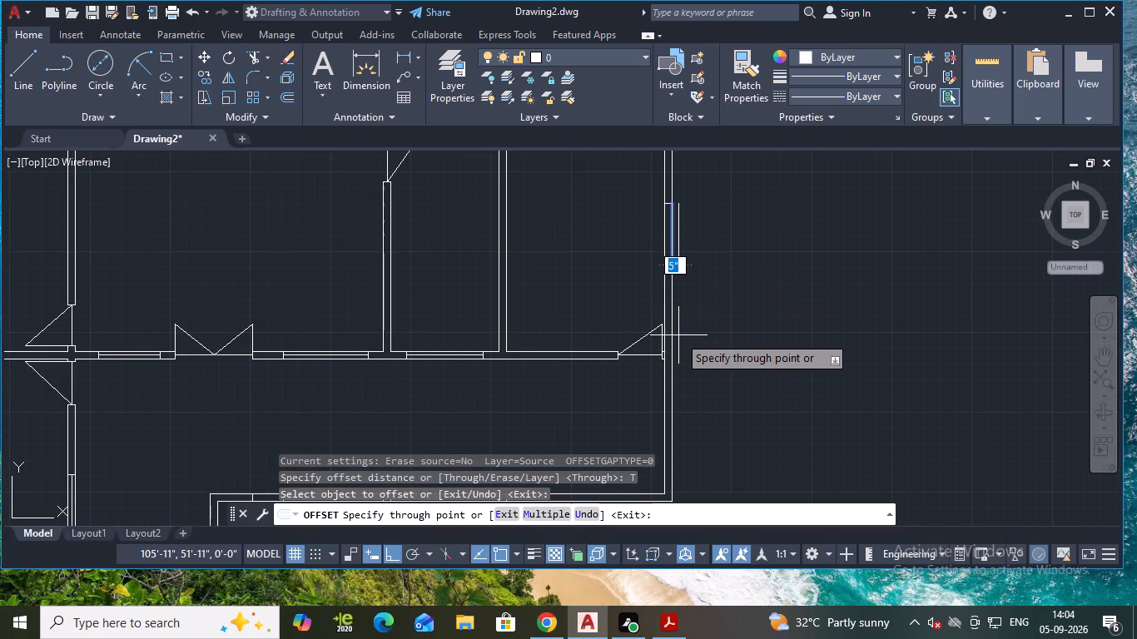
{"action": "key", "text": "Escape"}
Offset the lower jamb line of the far-right room's exterior wall through a point just below the door, in the corridor's right end wall.
{"action": "key", "text": "space"}
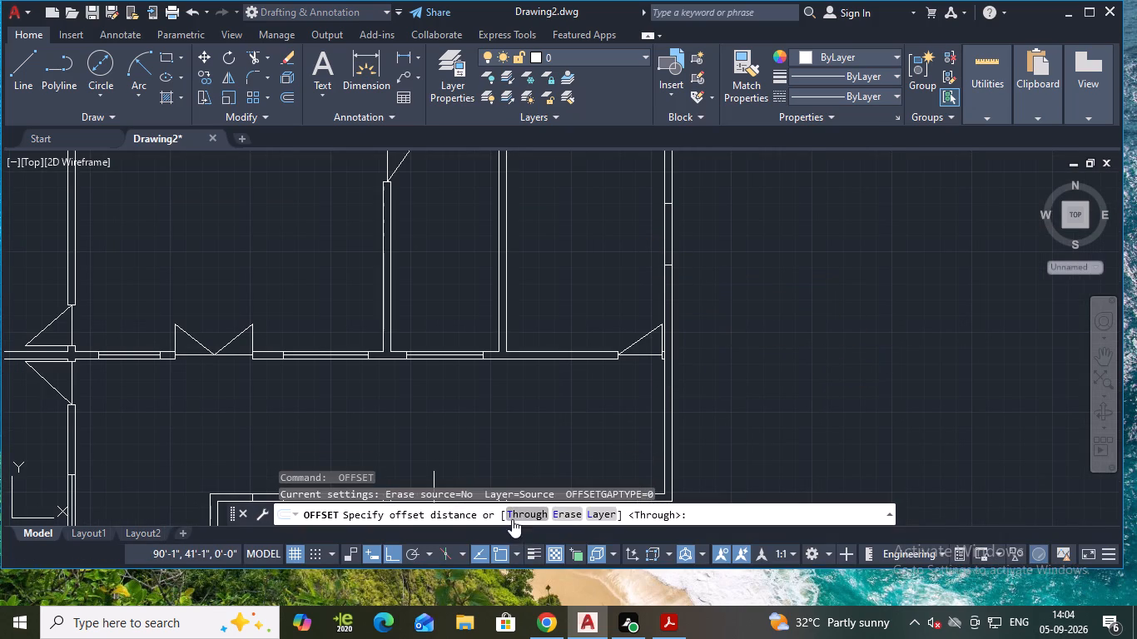
{"action": "left_click", "coordinate": [513, 517]}
{"action": "scroll", "coordinate": [633, 395], "scroll_direction": "up", "scroll_amount": 1}
{"action": "middle_click_drag", "start_coordinate": [701, 328], "coordinate": [646, 395]}
{"action": "scroll", "coordinate": [646, 395], "scroll_direction": "up", "scroll_amount": 2}
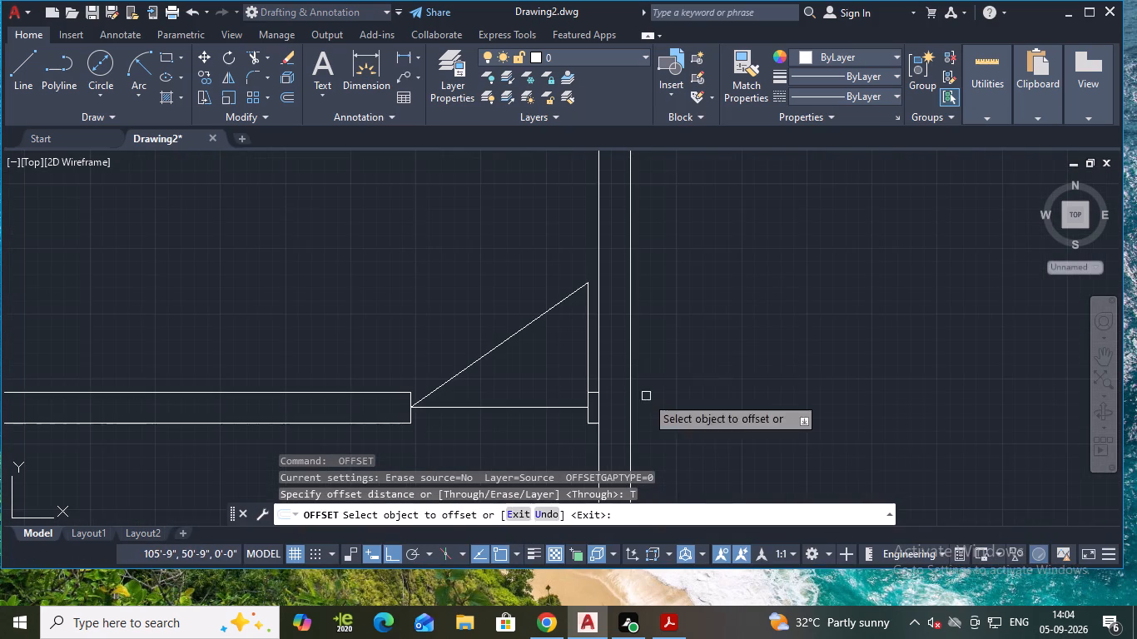
{"action": "middle_click_drag", "start_coordinate": [614, 288], "coordinate": [601, 462]}
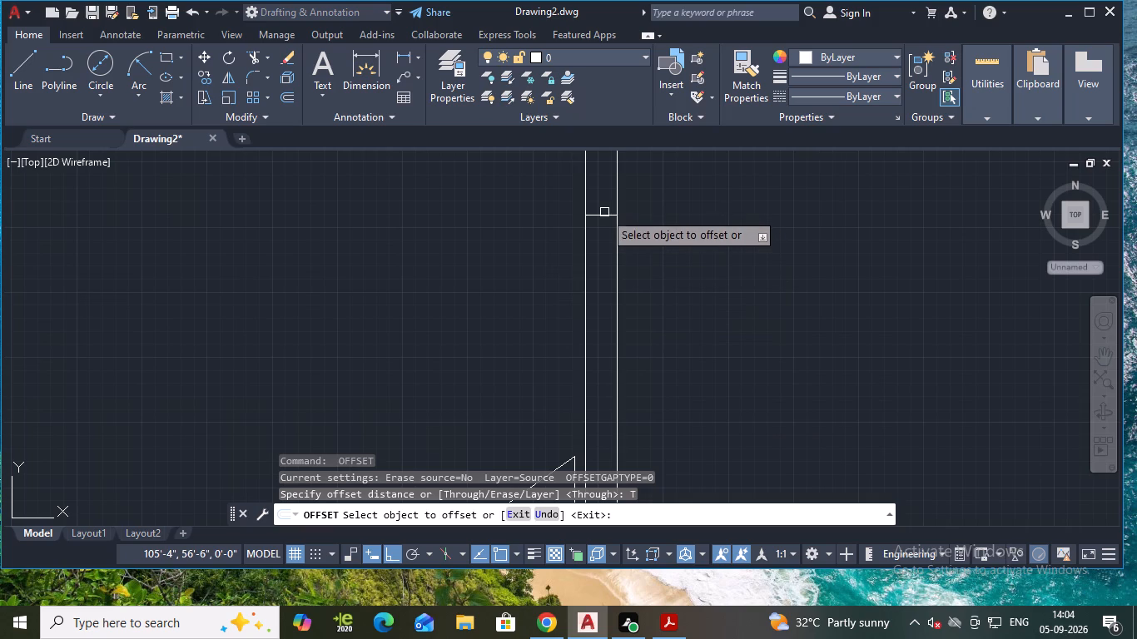
{"action": "left_click", "coordinate": [604, 214]}
{"action": "scroll", "coordinate": [604, 214], "scroll_direction": "down", "scroll_amount": 3}
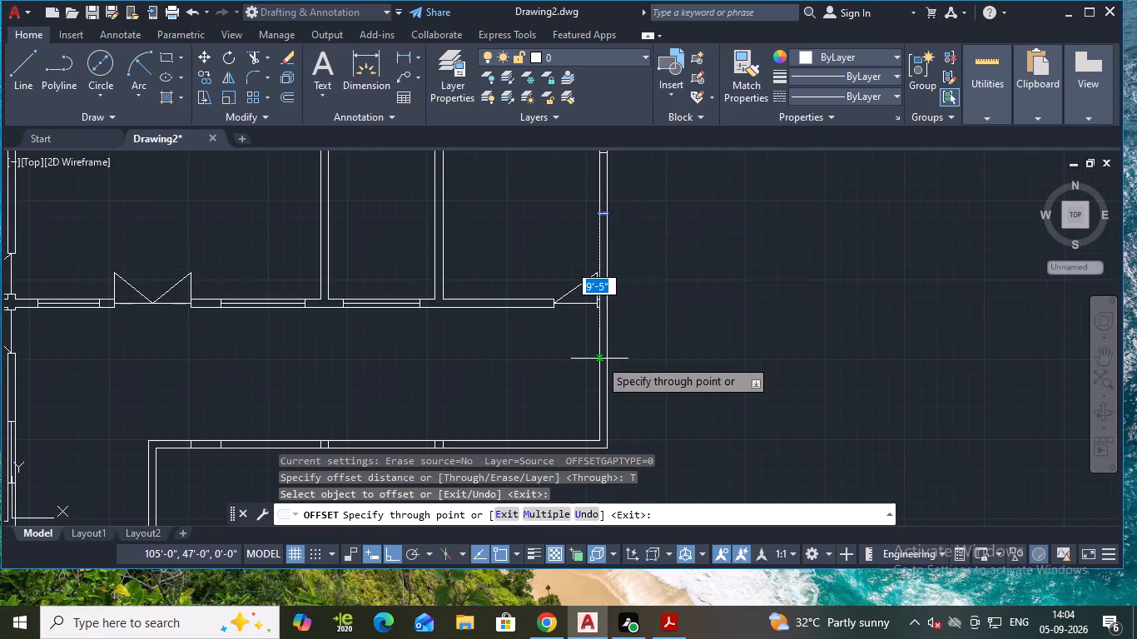
{"action": "scroll", "coordinate": [599, 355], "scroll_direction": "up", "scroll_amount": 3}
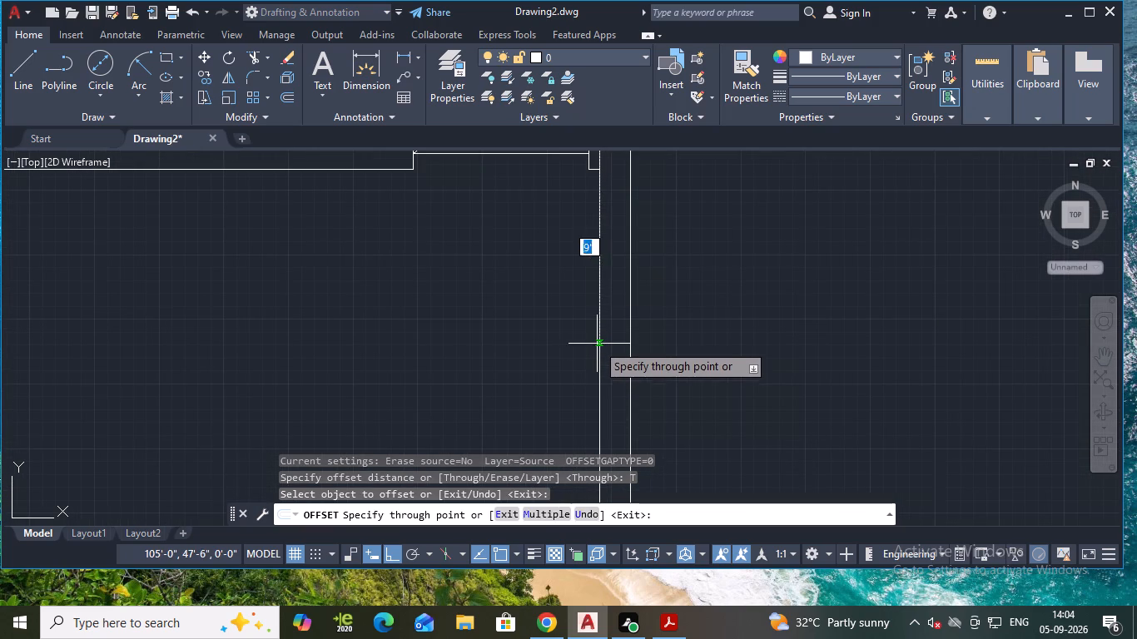
{"action": "left_click", "coordinate": [616, 259]}
{"action": "left_click", "coordinate": [616, 259]}
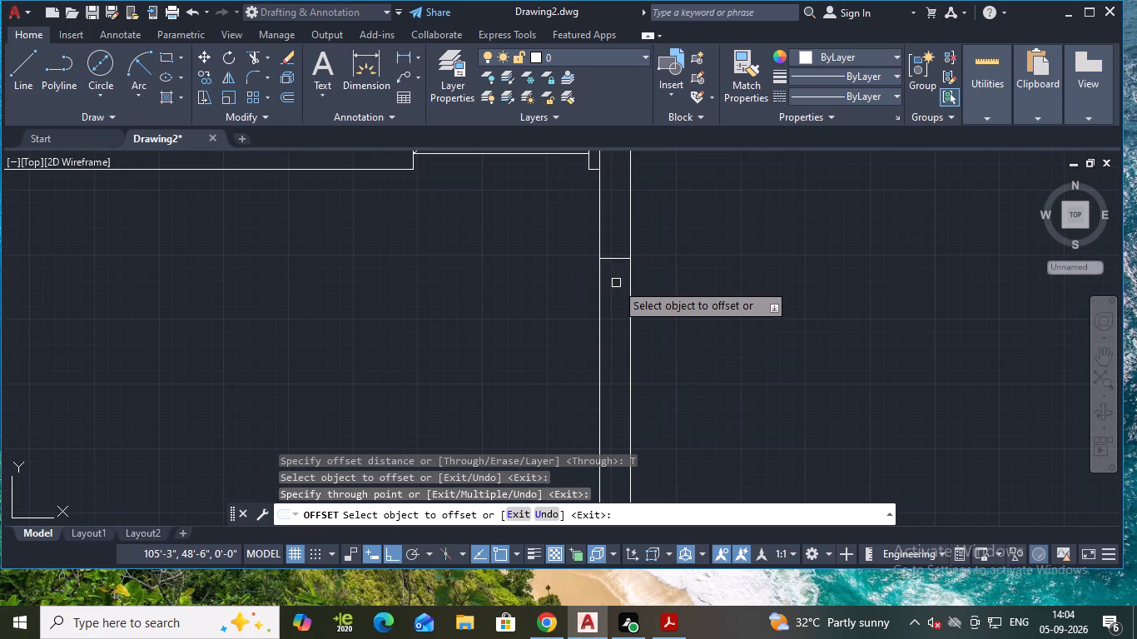
Offset the jamb line in the corridor's right end wall 4' downward to form the window's second jamb.
{"action": "left_click", "coordinate": [620, 260]}
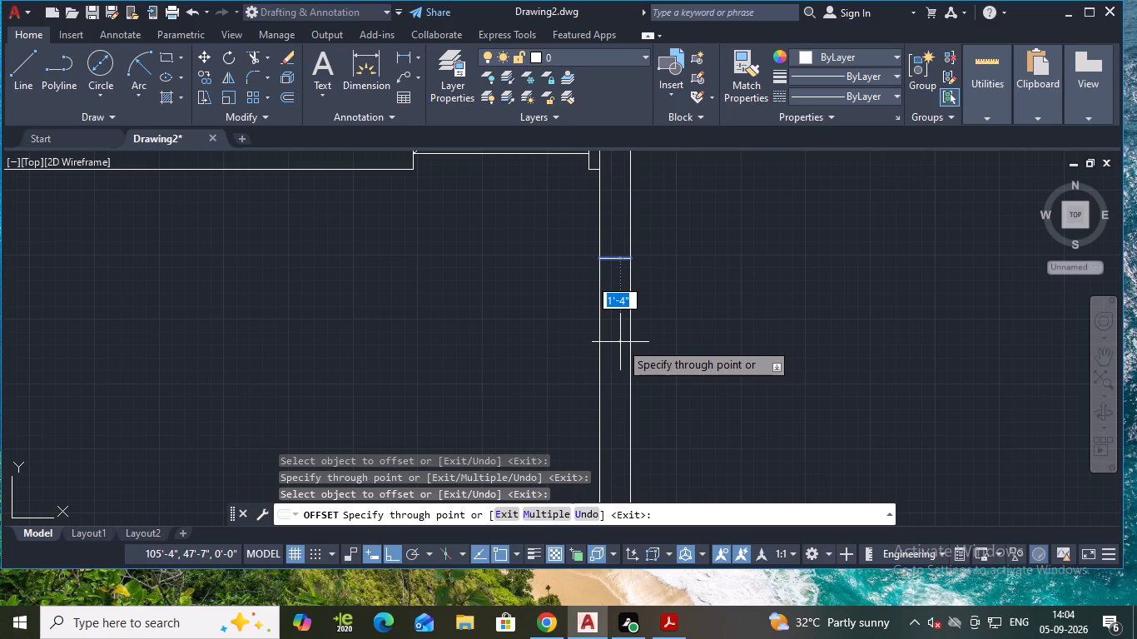
{"action": "key", "text": "4"}
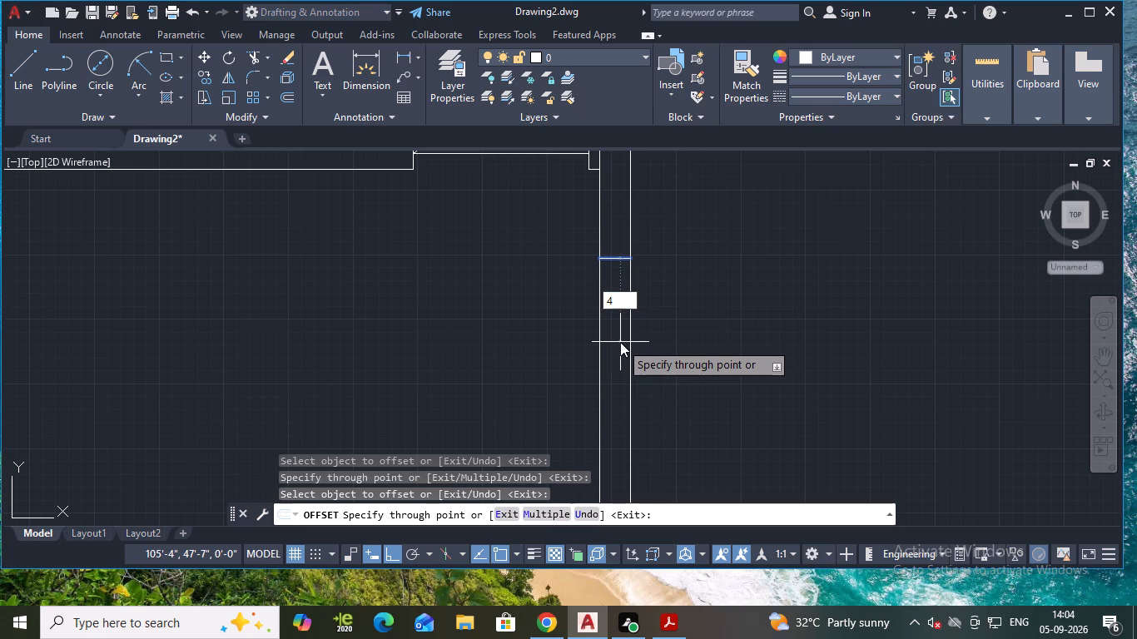
{"action": "key", "text": "semicolon"}
{"action": "key", "text": "BackSpace"}
{"action": "key", "text": "apostrophe"}
{"action": "key", "text": "Return"}
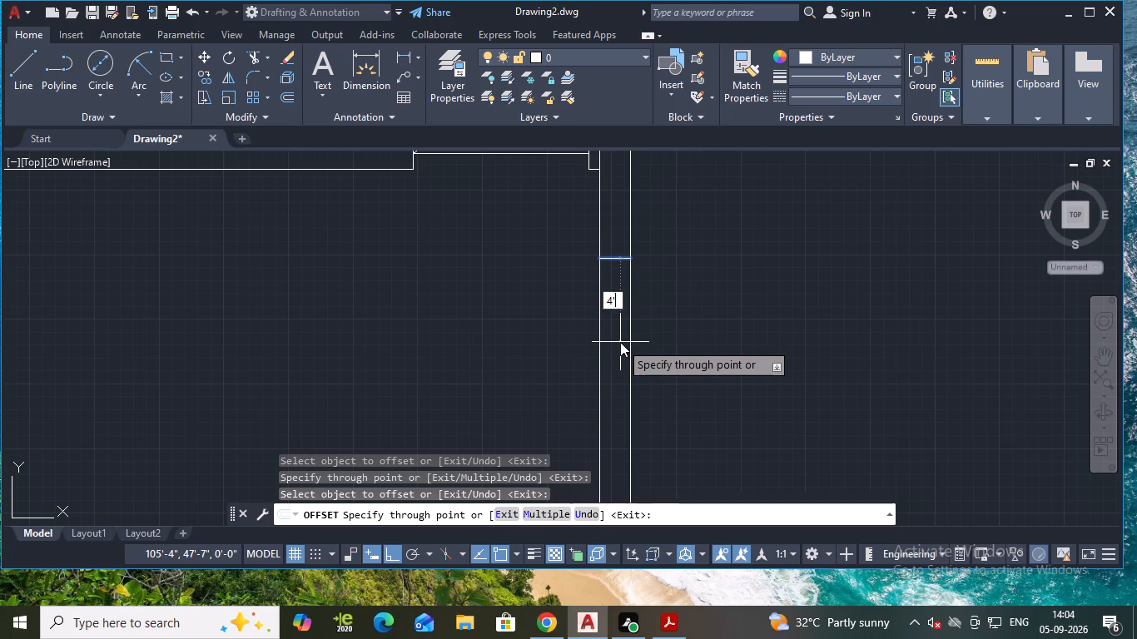
Offset the right line of the first closely spaced pair in the corridor's lower wall about 5' to the right.
{"action": "scroll", "coordinate": [620, 341], "scroll_direction": "down", "scroll_amount": 3}
{"action": "middle_click_drag", "start_coordinate": [631, 362], "coordinate": [637, 289]}
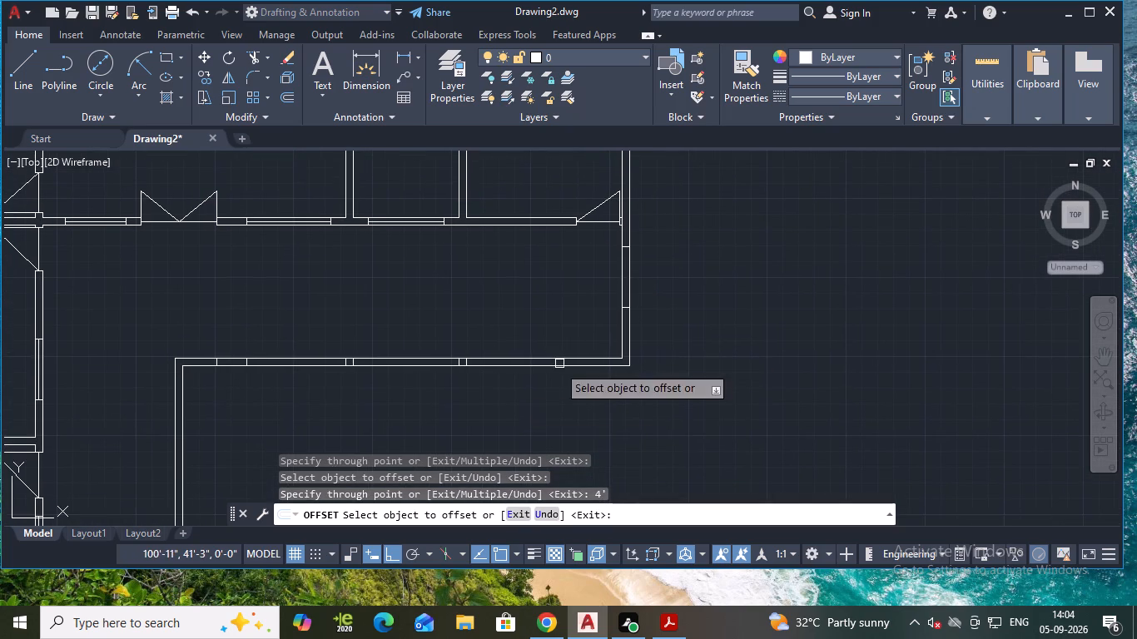
{"action": "scroll", "coordinate": [524, 384], "scroll_direction": "up", "scroll_amount": 1}
{"action": "middle_click", "coordinate": [513, 389]}
{"action": "middle_click_drag", "start_coordinate": [512, 387], "coordinate": [519, 351]}
{"action": "scroll", "coordinate": [519, 354], "scroll_direction": "down", "scroll_amount": 1}
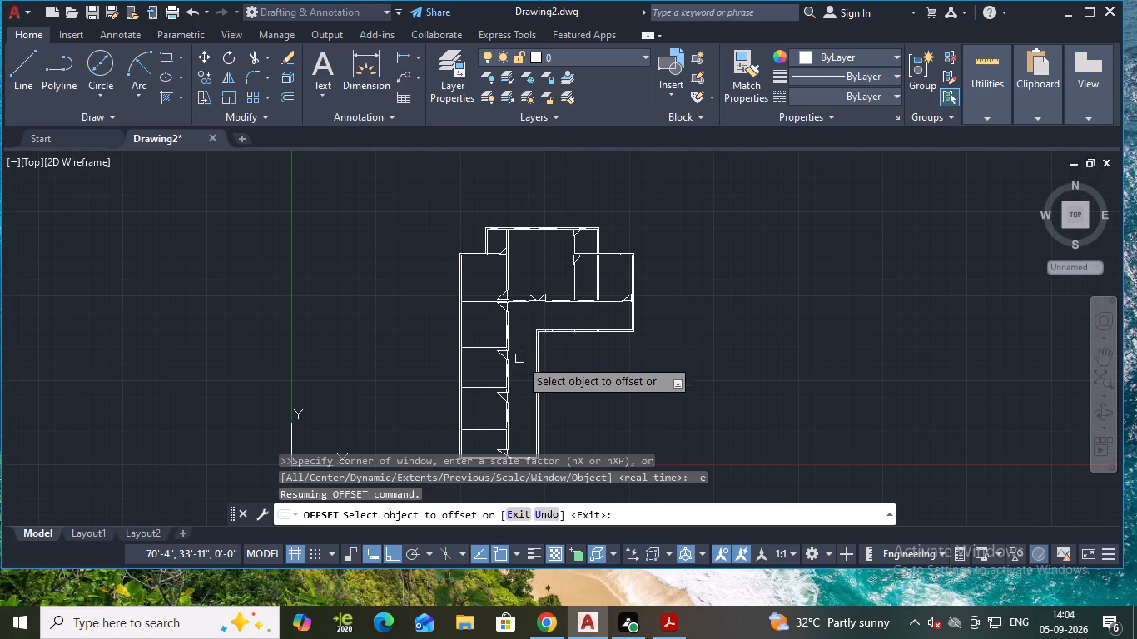
{"action": "scroll", "coordinate": [599, 350], "scroll_direction": "up", "scroll_amount": 1}
{"action": "middle_click_drag", "start_coordinate": [599, 348], "coordinate": [545, 411]}
{"action": "scroll", "coordinate": [504, 414], "scroll_direction": "up", "scroll_amount": 2}
{"action": "middle_click_drag", "start_coordinate": [460, 380], "coordinate": [492, 424]}
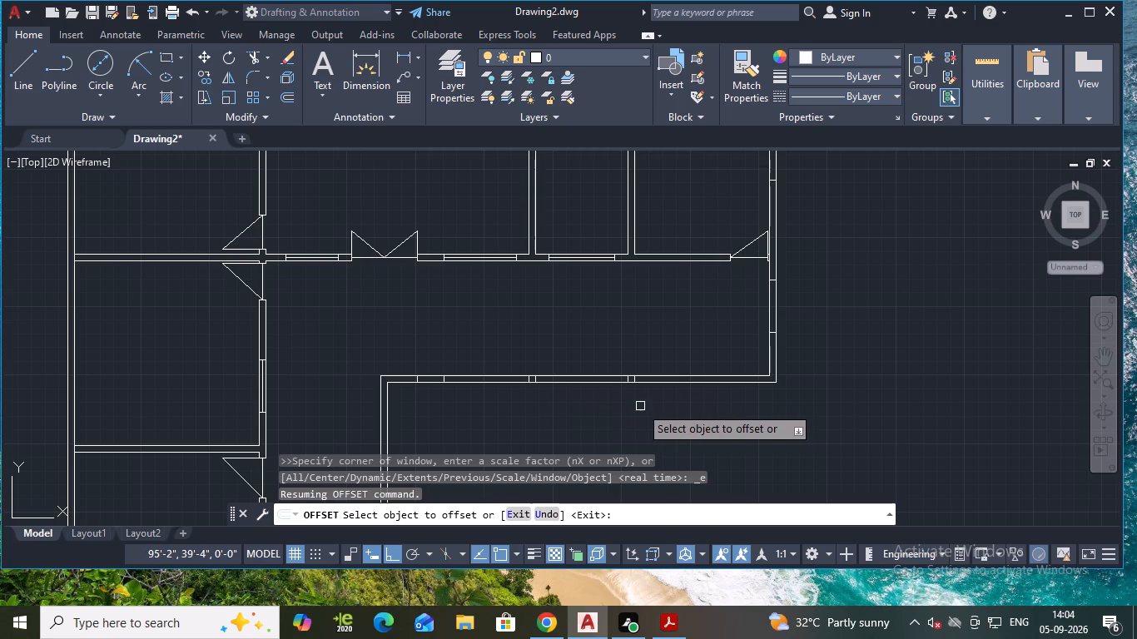
{"action": "scroll", "coordinate": [578, 399], "scroll_direction": "up", "scroll_amount": 2}
{"action": "left_click", "coordinate": [470, 350]}
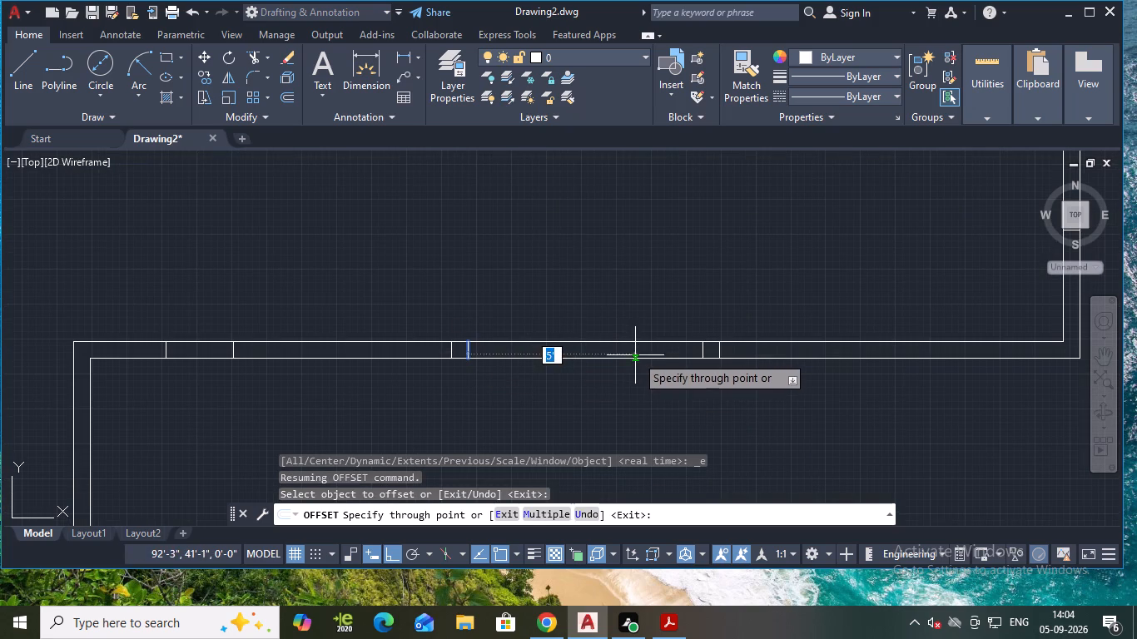
{"action": "left_click", "coordinate": [636, 354]}
Offset the right line of the second closely spaced pair rightward, adding a jamb line near the lower wall's right end.
{"action": "scroll", "coordinate": [735, 368], "scroll_direction": "down", "scroll_amount": 1}
{"action": "middle_click_drag", "start_coordinate": [748, 382], "coordinate": [503, 363]}
{"action": "scroll", "coordinate": [476, 344], "scroll_direction": "up", "scroll_amount": 2}
{"action": "left_click", "coordinate": [481, 330]}
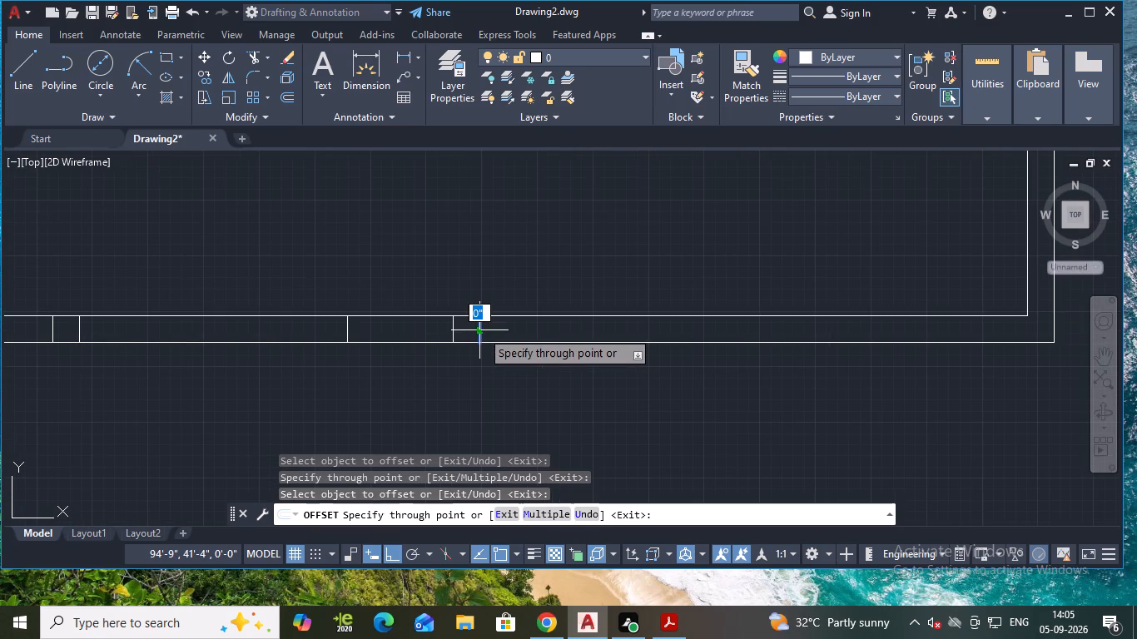
{"action": "scroll", "coordinate": [745, 339], "scroll_direction": "down", "scroll_amount": 1}
{"action": "middle_click", "coordinate": [771, 334]}
{"action": "middle_click_drag", "start_coordinate": [723, 333], "coordinate": [700, 336]}
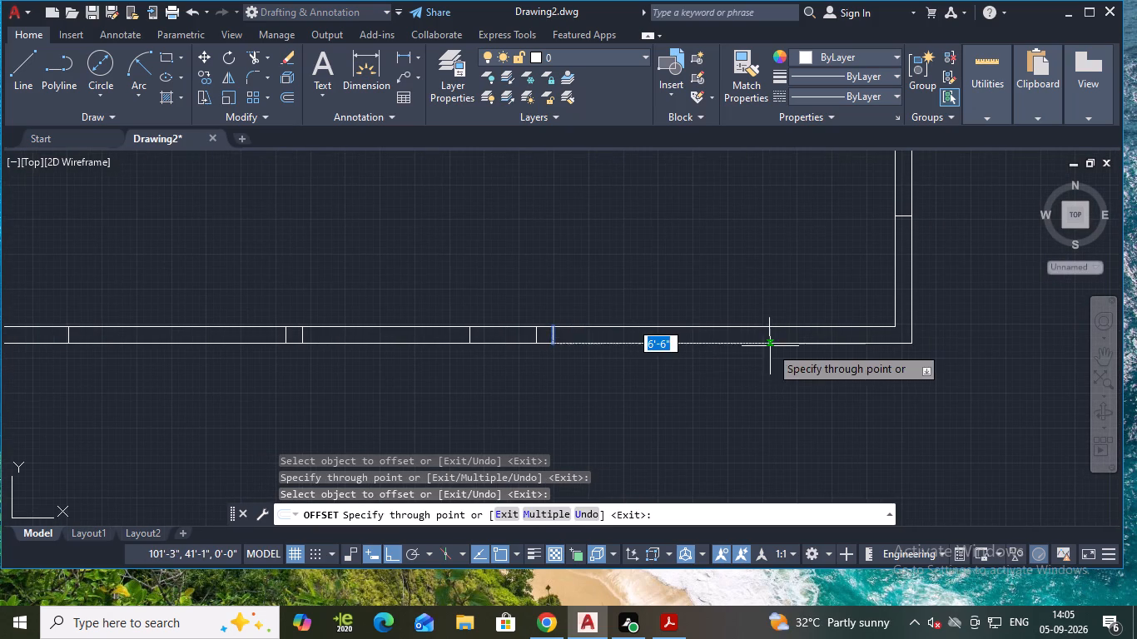
{"action": "left_click", "coordinate": [787, 331]}
{"action": "scroll", "coordinate": [816, 355], "scroll_direction": "down", "scroll_amount": 2}
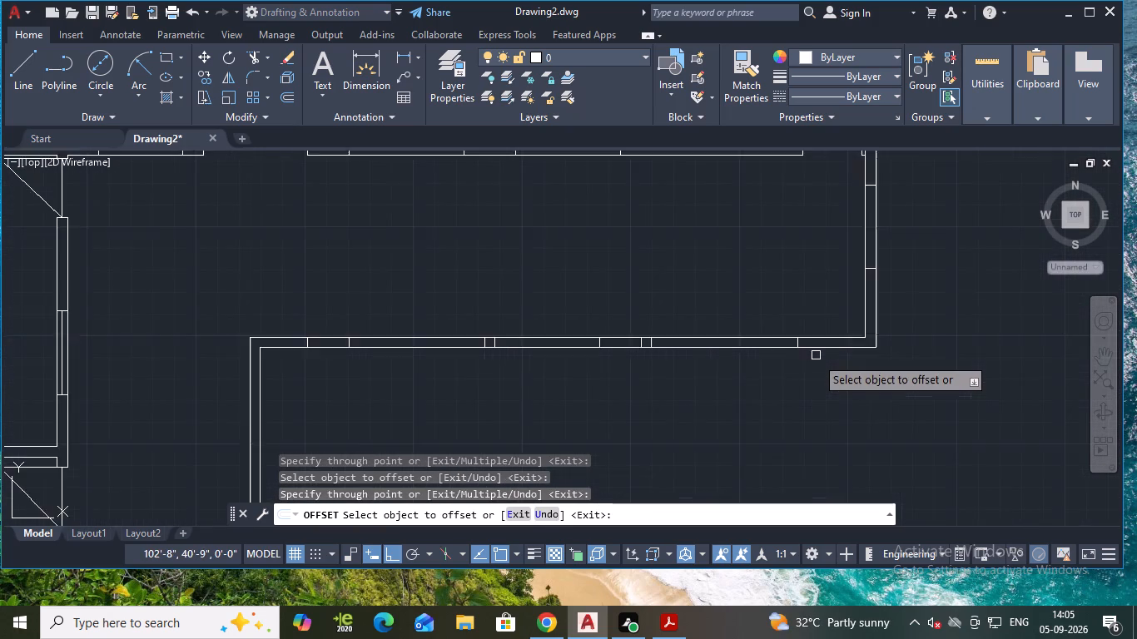
{"action": "middle_click_drag", "start_coordinate": [653, 417], "coordinate": [710, 261]}
{"action": "scroll", "coordinate": [644, 305], "scroll_direction": "down", "scroll_amount": 1}
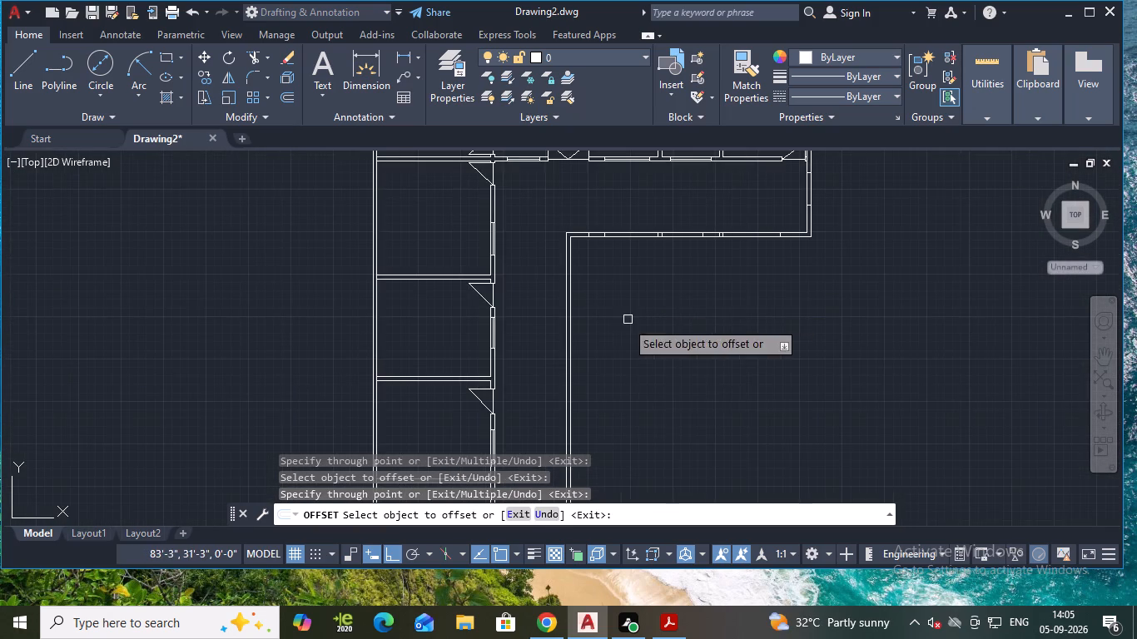
{"action": "scroll", "coordinate": [602, 396], "scroll_direction": "down", "scroll_amount": 1}
{"action": "middle_click_drag", "start_coordinate": [601, 380], "coordinate": [632, 280]}
{"action": "scroll", "coordinate": [617, 403], "scroll_direction": "up", "scroll_amount": 2}
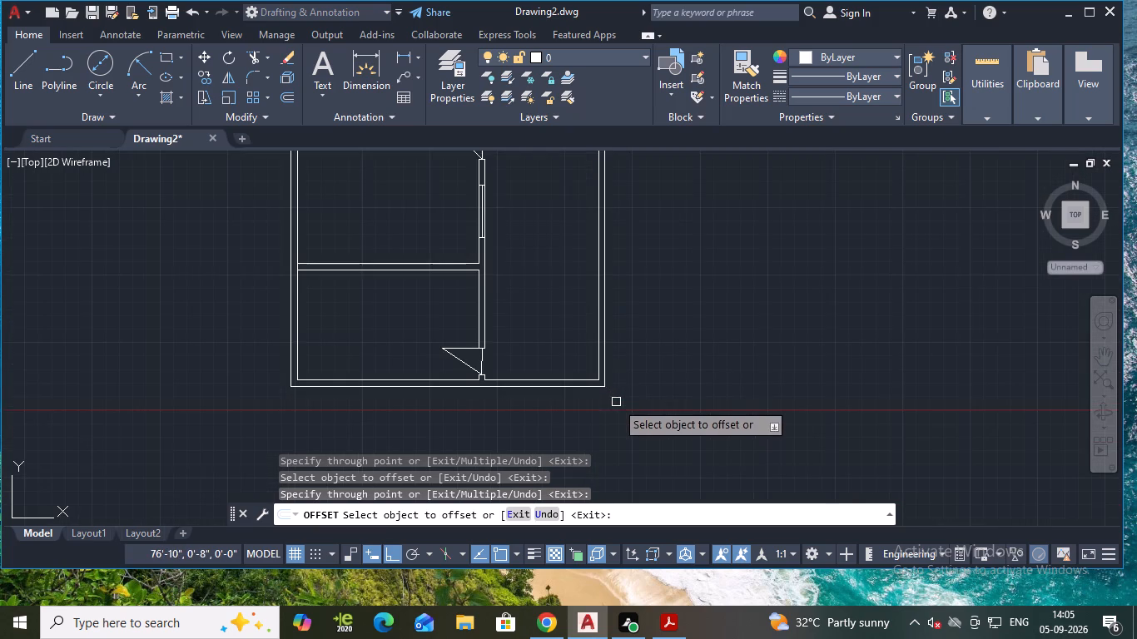
{"action": "middle_click_drag", "start_coordinate": [613, 354], "coordinate": [624, 434]}
{"action": "key", "text": "Escape"}
Draw a line 2' up from the vertical corridor's bottom-right inner corner and 6" across the right wall as a jamb.
{"action": "middle_click_drag", "start_coordinate": [633, 371], "coordinate": [632, 401]}
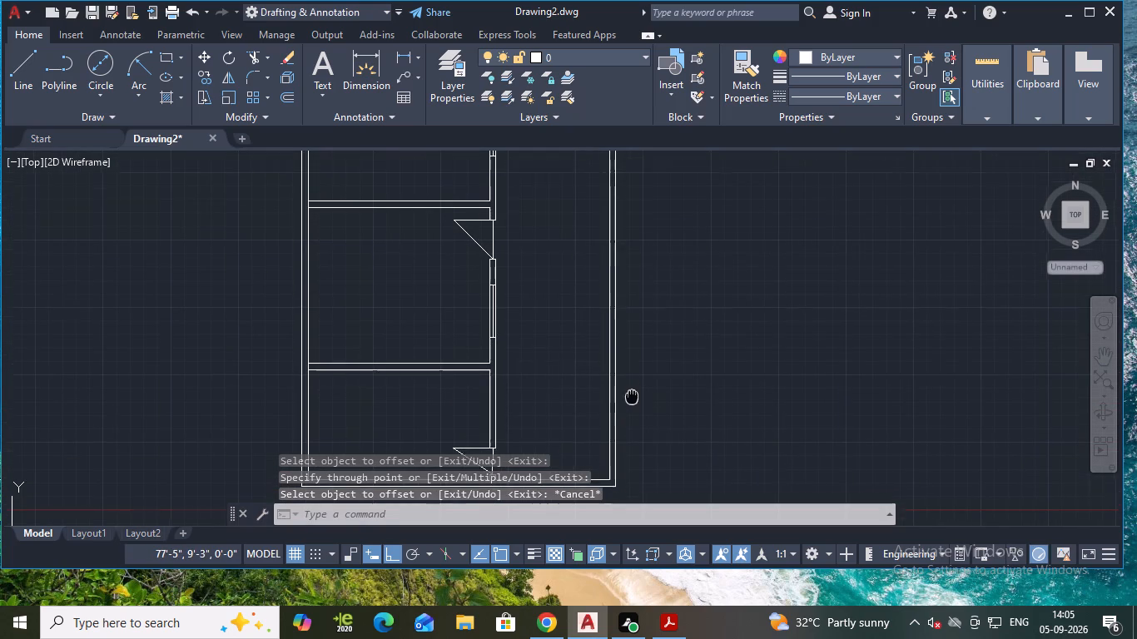
{"action": "key", "text": "l"}
{"action": "key", "text": "Return"}
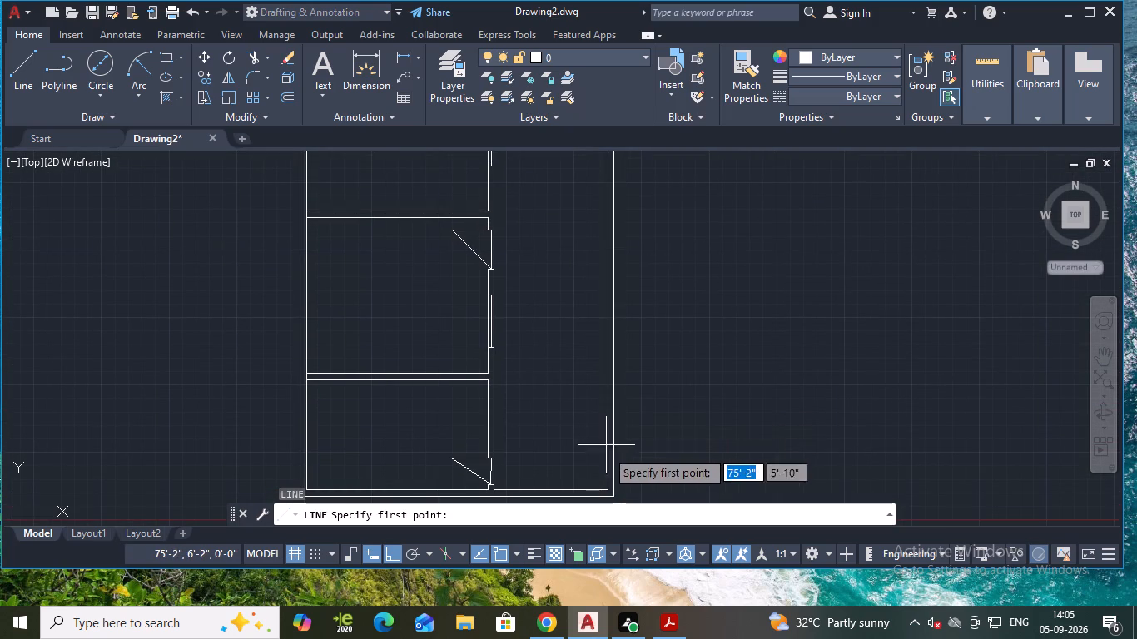
{"action": "middle_click_drag", "start_coordinate": [608, 458], "coordinate": [608, 384]}
{"action": "scroll", "coordinate": [607, 414], "scroll_direction": "up", "scroll_amount": 2}
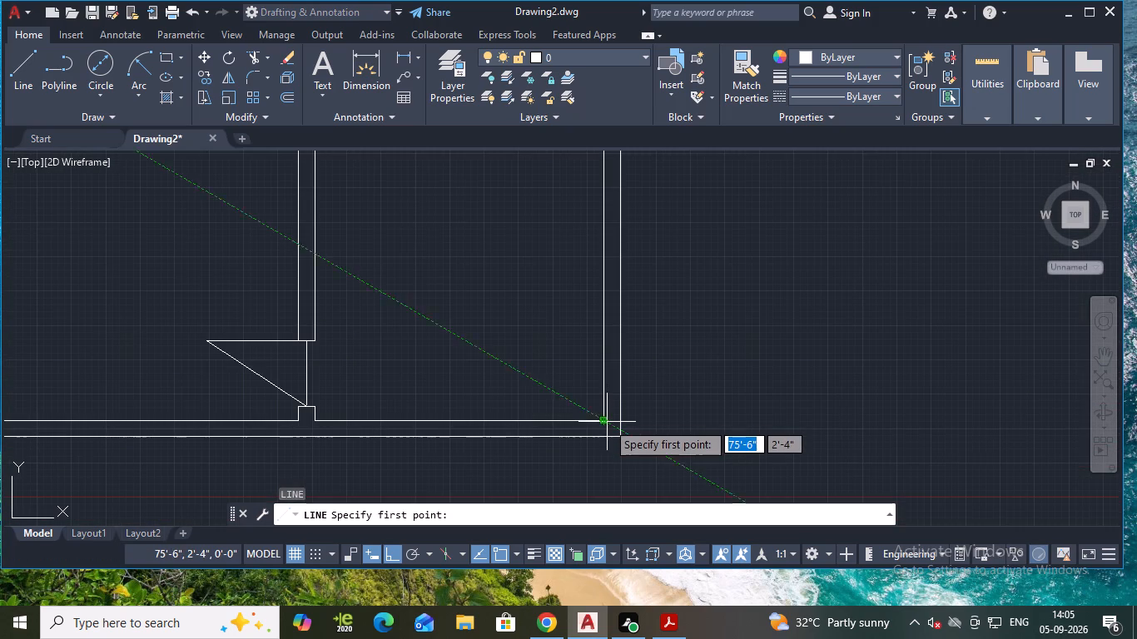
{"action": "left_click", "coordinate": [606, 422]}
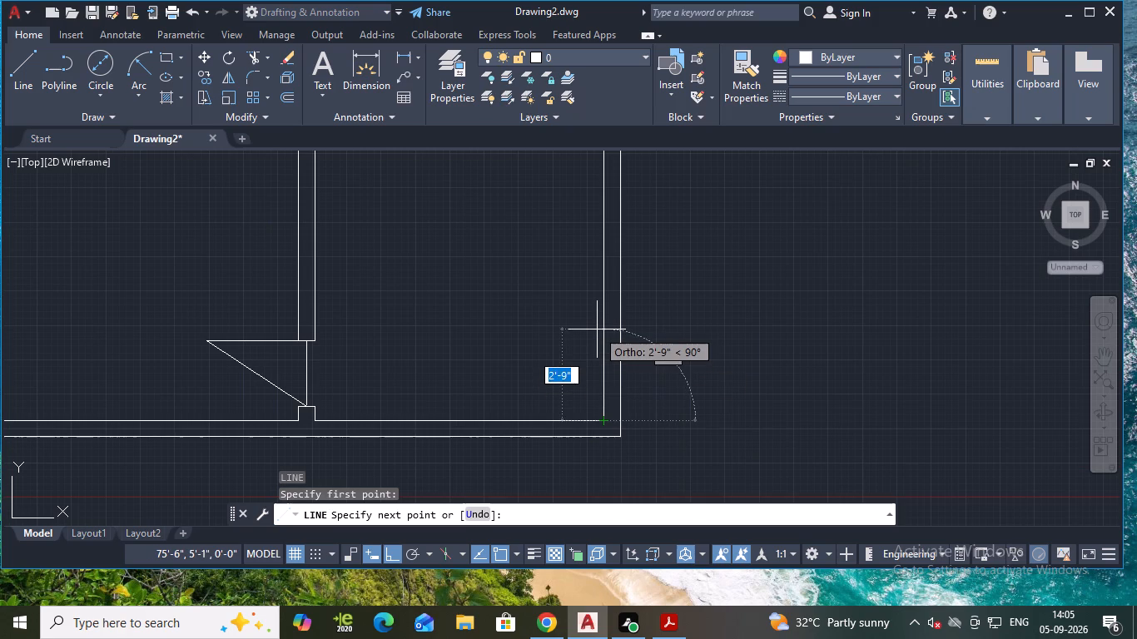
{"action": "key", "text": "2"}
{"action": "key", "text": "apostrophe"}
{"action": "key", "text": "Return"}
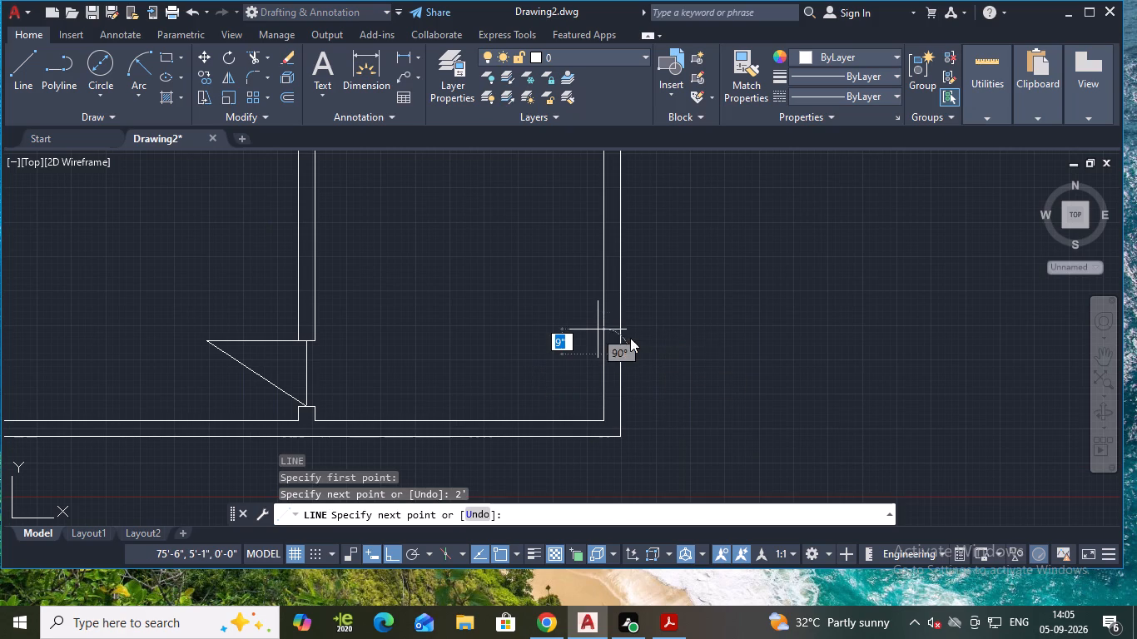
{"action": "type", "text": "6\""}
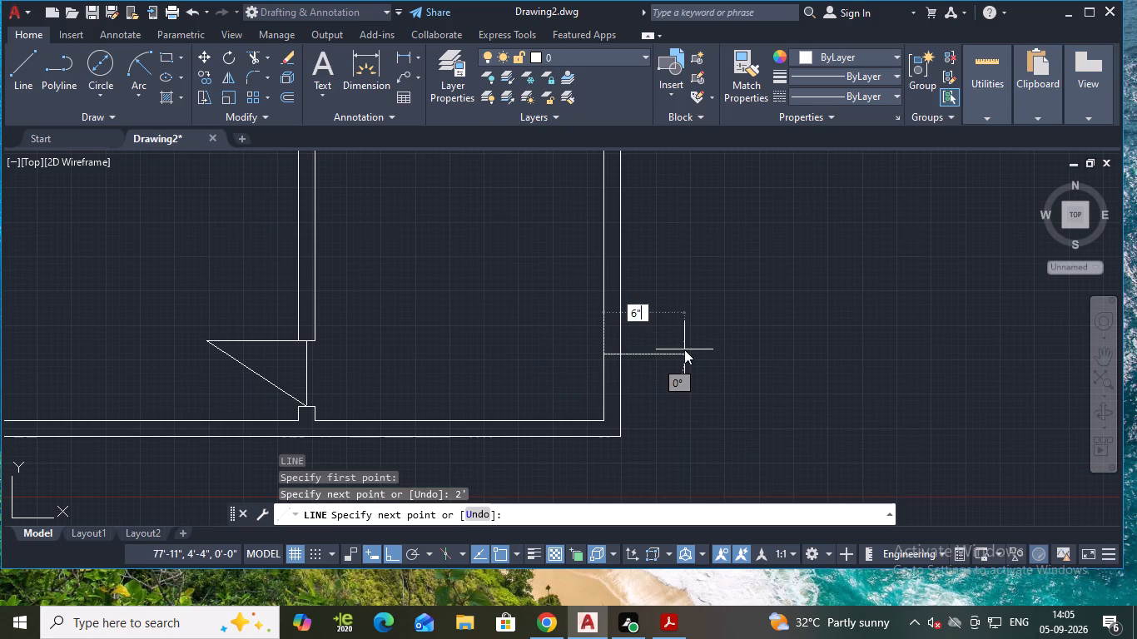
{"action": "key", "text": "Return"}
{"action": "key", "text": "Return"}
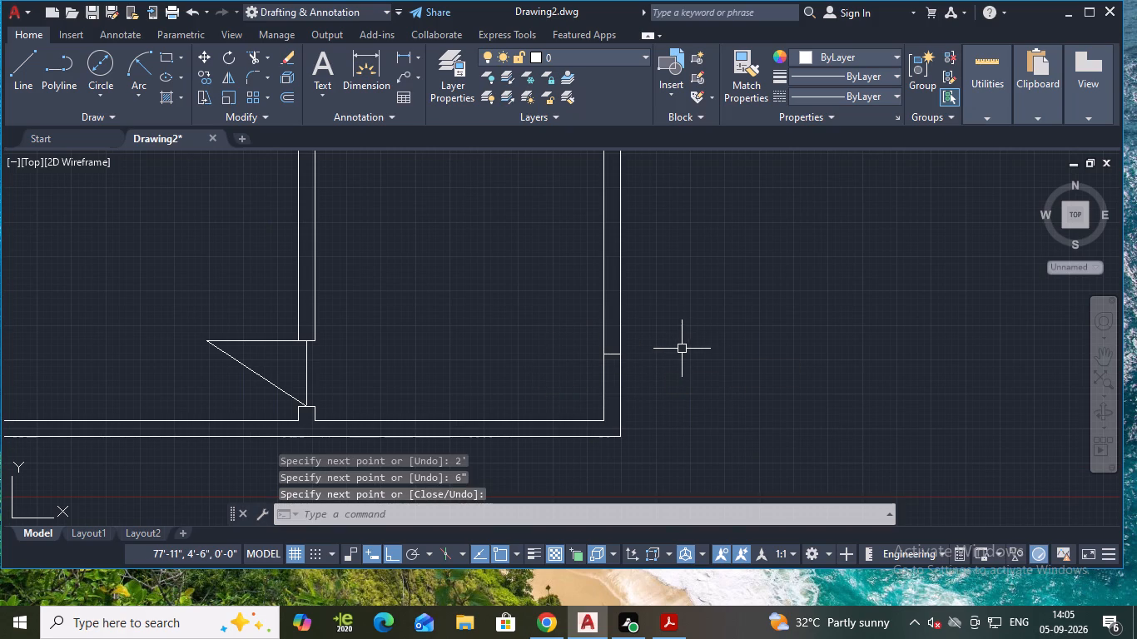
Offset the new jamb line near the corridor's bottom-right corner 8' upward along the right wall.
{"action": "left_click", "coordinate": [289, 91]}
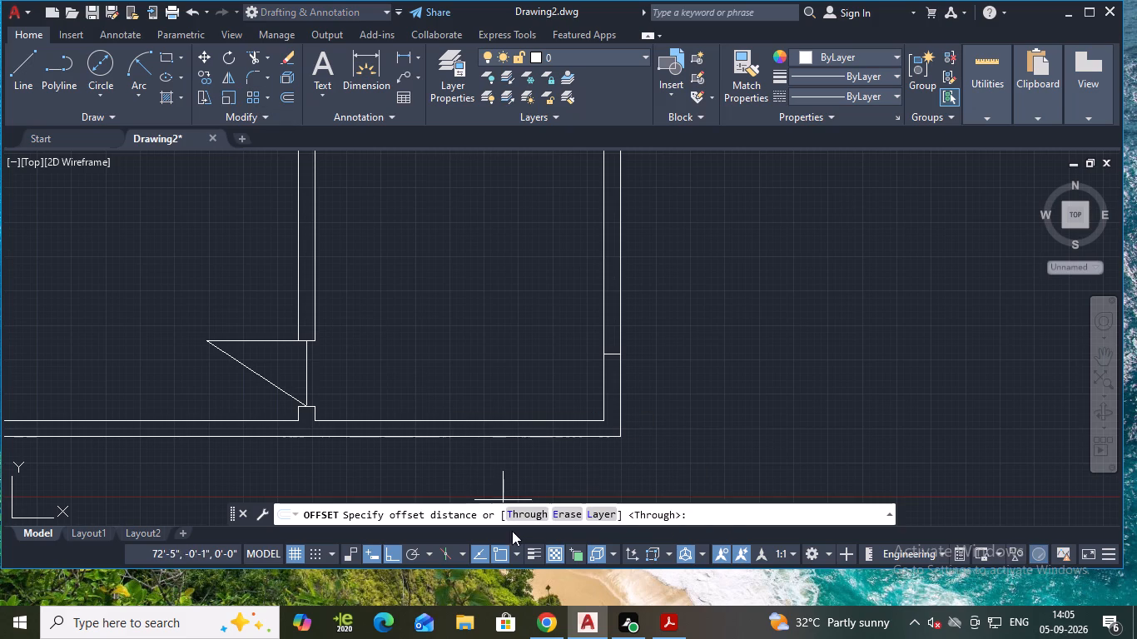
{"action": "left_click", "coordinate": [527, 519]}
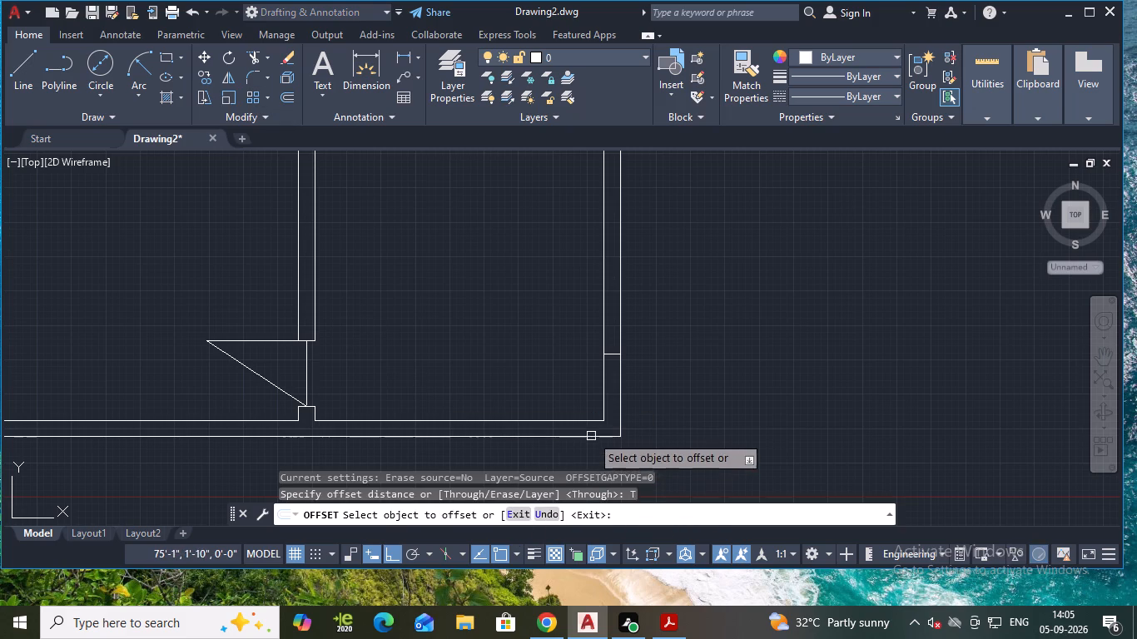
{"action": "left_click", "coordinate": [614, 354]}
{"action": "scroll", "coordinate": [620, 250], "scroll_direction": "down", "scroll_amount": 2}
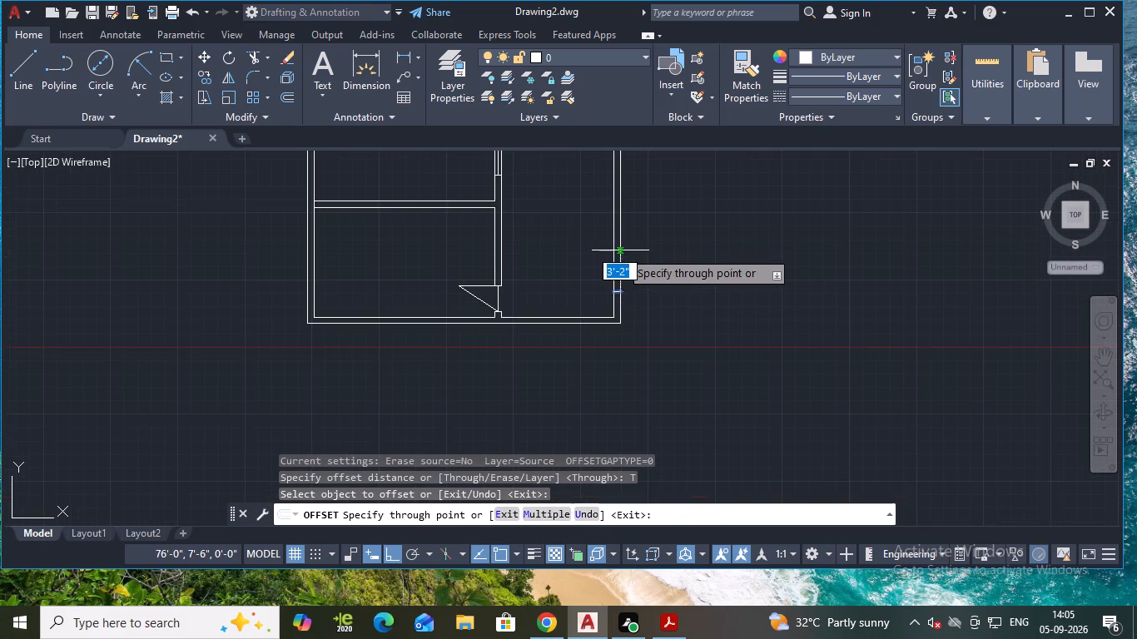
{"action": "middle_click_drag", "start_coordinate": [620, 302], "coordinate": [618, 434]}
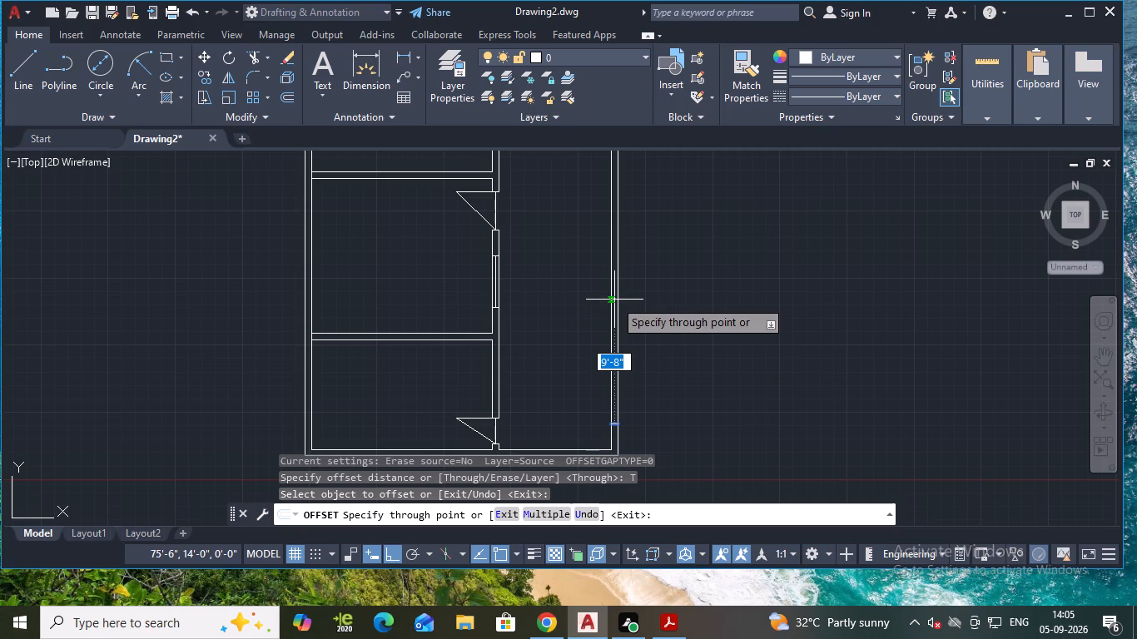
{"action": "type", "text": "8'"}
{"action": "key", "text": "Return"}
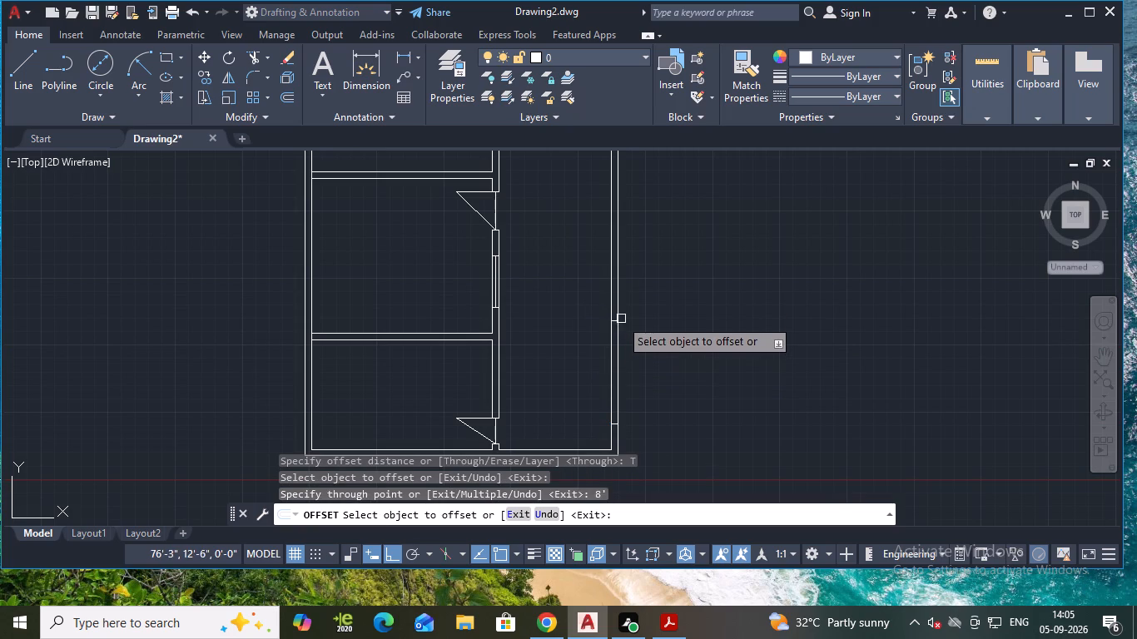
Offset the upper jamb line of that opening 3' upward to mark the start of the second opening.
{"action": "scroll", "coordinate": [620, 319], "scroll_direction": "up", "scroll_amount": 2}
{"action": "left_click", "coordinate": [609, 319]}
{"action": "scroll", "coordinate": [609, 280], "scroll_direction": "down", "scroll_amount": 2}
{"action": "middle_click_drag", "start_coordinate": [609, 280], "coordinate": [593, 377]}
{"action": "type", "text": "3'"}
{"action": "key", "text": "Return"}
Offset the second opening's lower jamb line 8' upward along the vertical corridor's right wall.
{"action": "scroll", "coordinate": [583, 356], "scroll_direction": "up", "scroll_amount": 2}
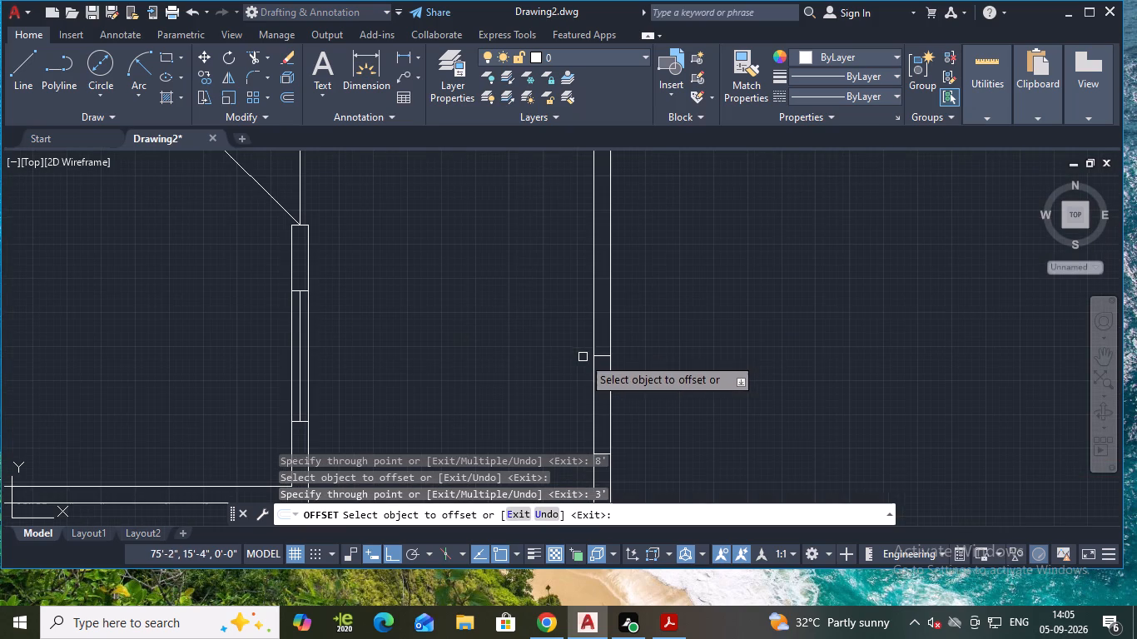
{"action": "left_click", "coordinate": [600, 356]}
{"action": "scroll", "coordinate": [606, 246], "scroll_direction": "down", "scroll_amount": 1}
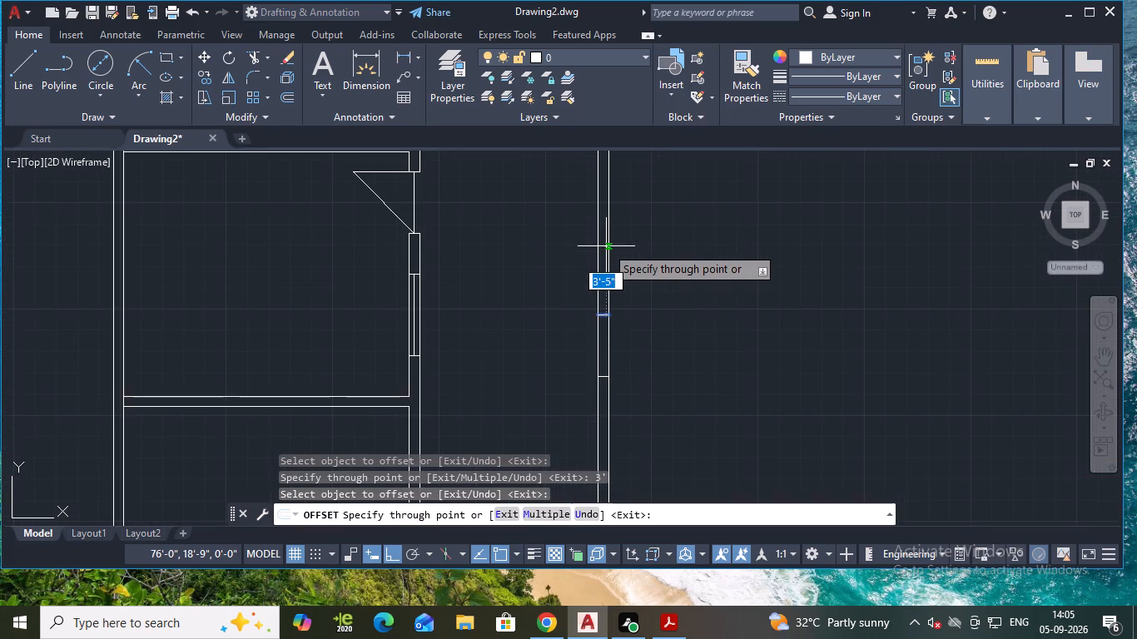
{"action": "middle_click_drag", "start_coordinate": [606, 250], "coordinate": [583, 391]}
{"action": "key", "text": "8"}
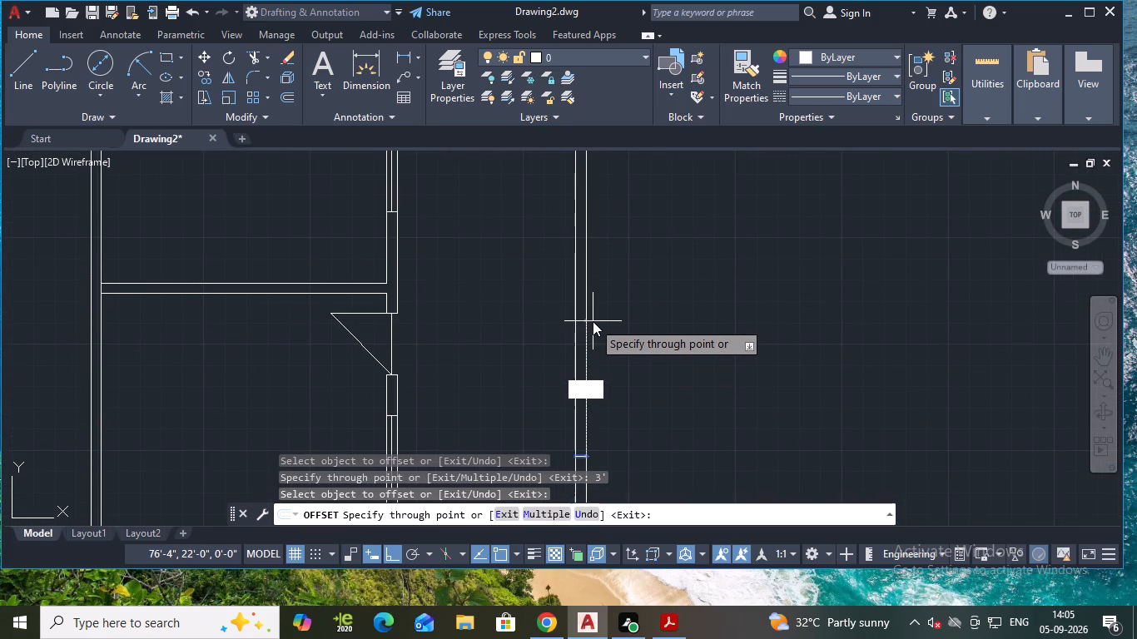
{"action": "key", "text": "apostrophe"}
{"action": "key", "text": "Return"}
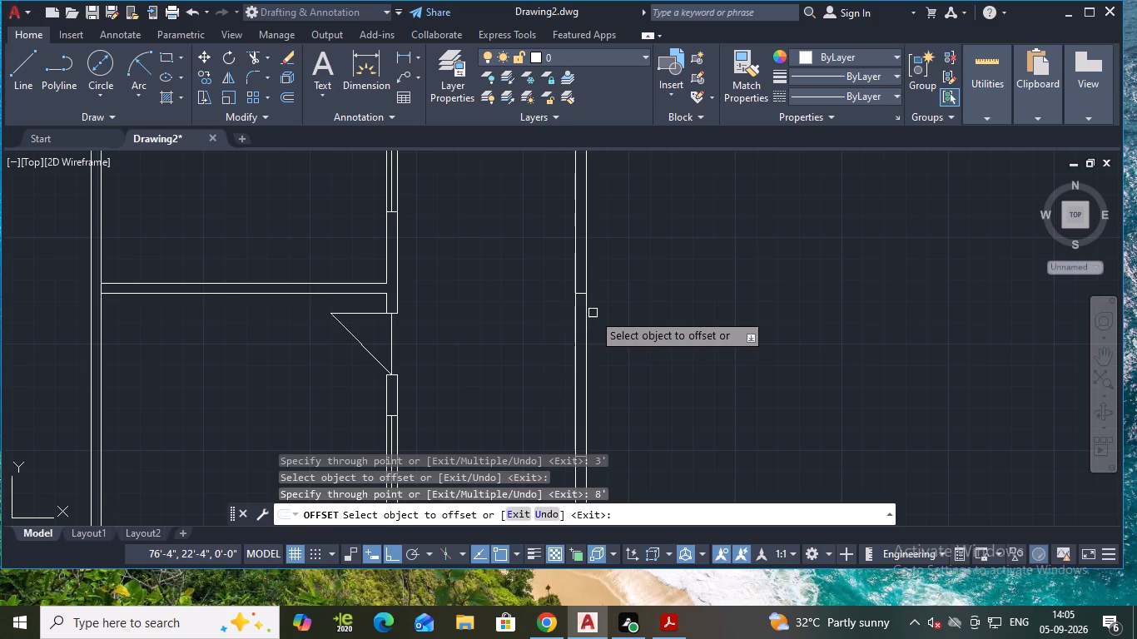
Offset the second opening's upper jamb line 12' upward along the vertical corridor's right wall.
{"action": "left_click", "coordinate": [583, 295]}
{"action": "scroll", "coordinate": [578, 243], "scroll_direction": "down", "scroll_amount": 3}
{"action": "middle_click_drag", "start_coordinate": [576, 240], "coordinate": [579, 364]}
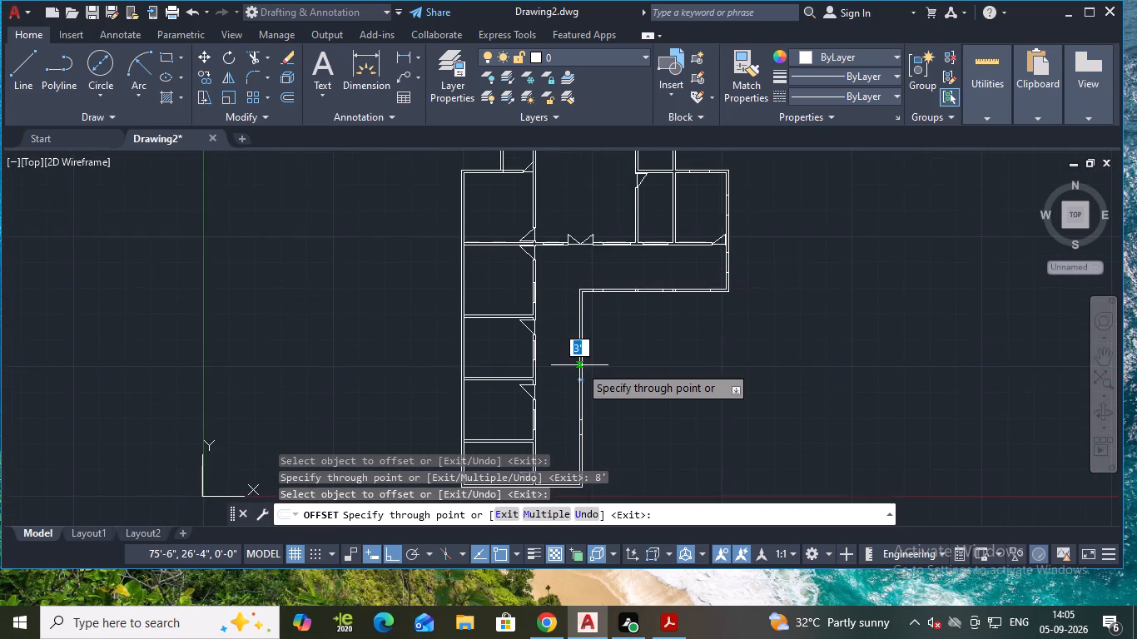
{"action": "scroll", "coordinate": [579, 365], "scroll_direction": "up", "scroll_amount": 1}
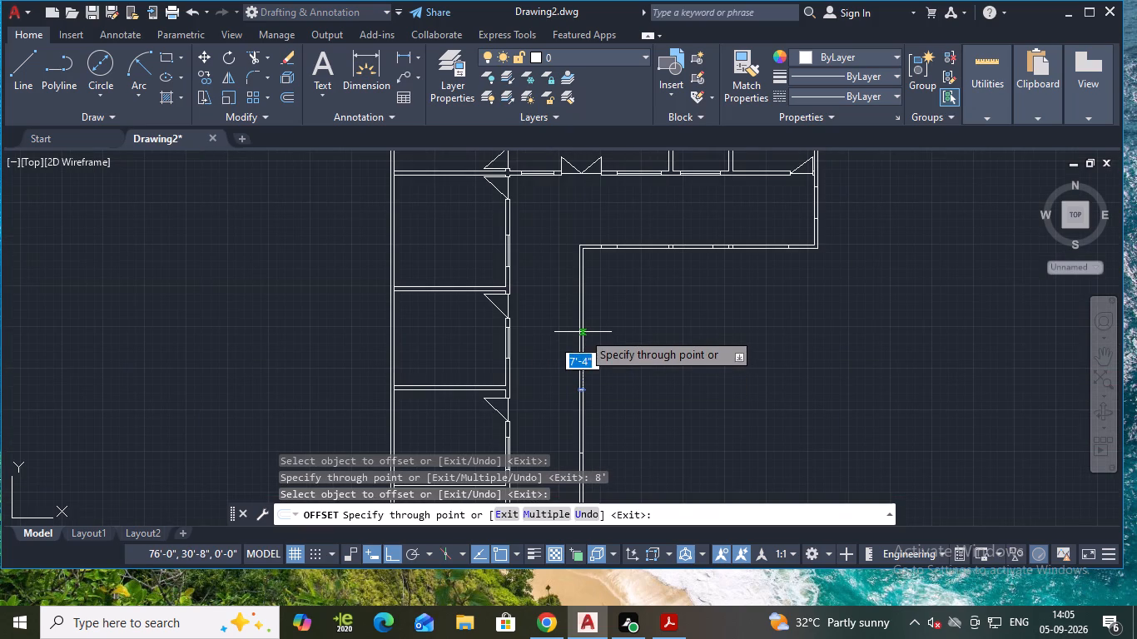
{"action": "scroll", "coordinate": [583, 331], "scroll_direction": "down", "scroll_amount": 1}
{"action": "middle_click_drag", "start_coordinate": [570, 357], "coordinate": [588, 250]}
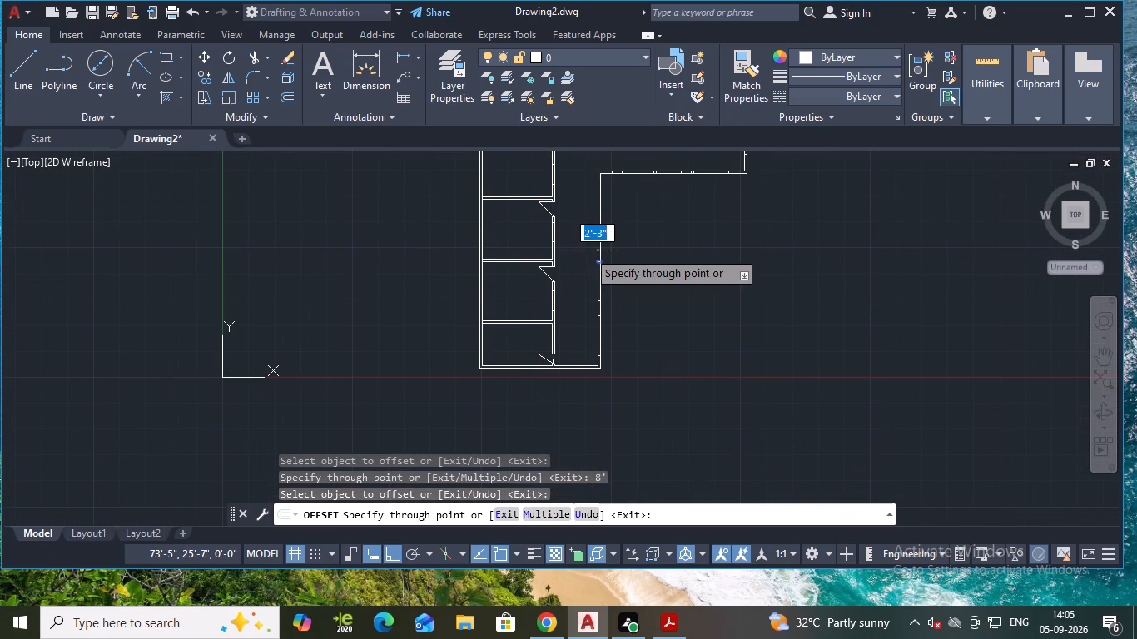
{"action": "scroll", "coordinate": [598, 231], "scroll_direction": "up", "scroll_amount": 2}
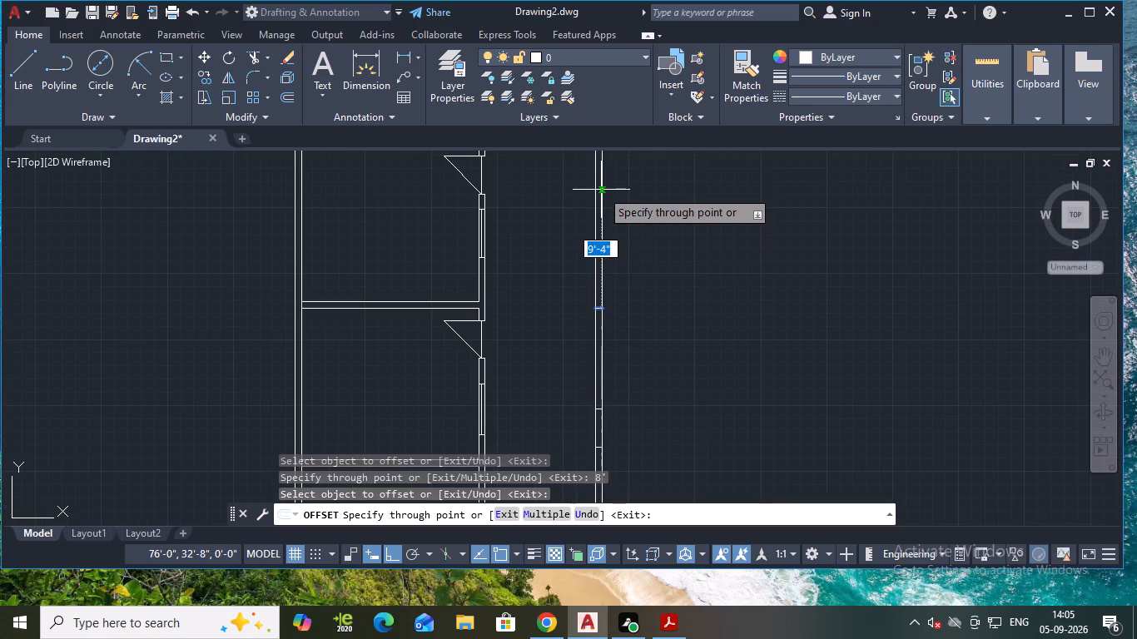
{"action": "middle_click_drag", "start_coordinate": [597, 188], "coordinate": [592, 250]}
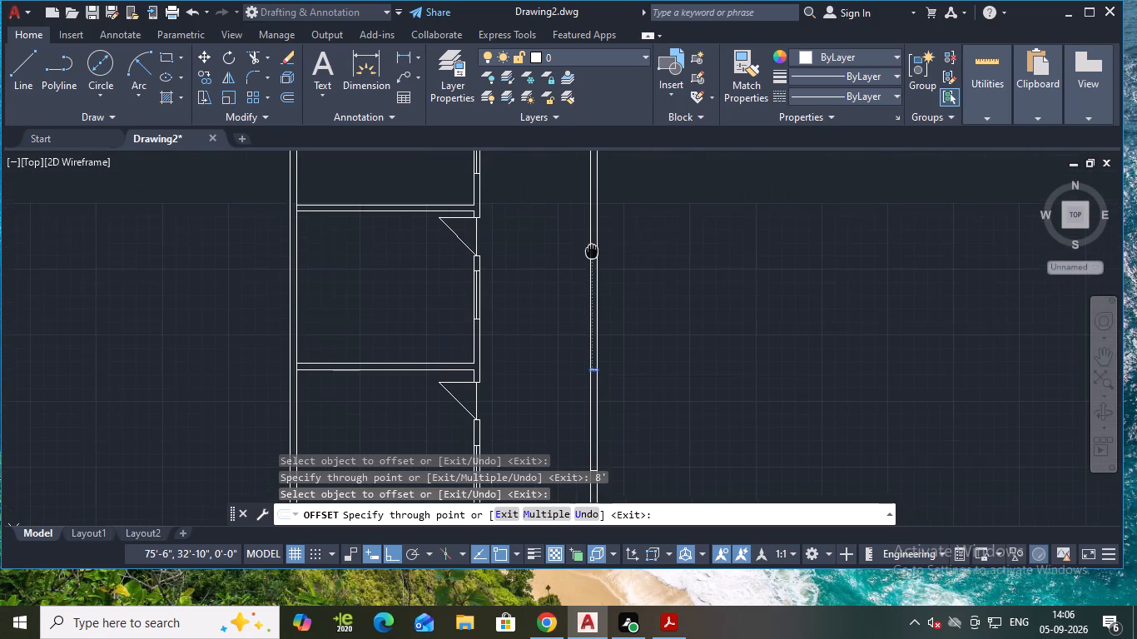
{"action": "middle_click_drag", "start_coordinate": [592, 250], "coordinate": [592, 250]}
{"action": "scroll", "coordinate": [592, 251], "scroll_direction": "down", "scroll_amount": 1}
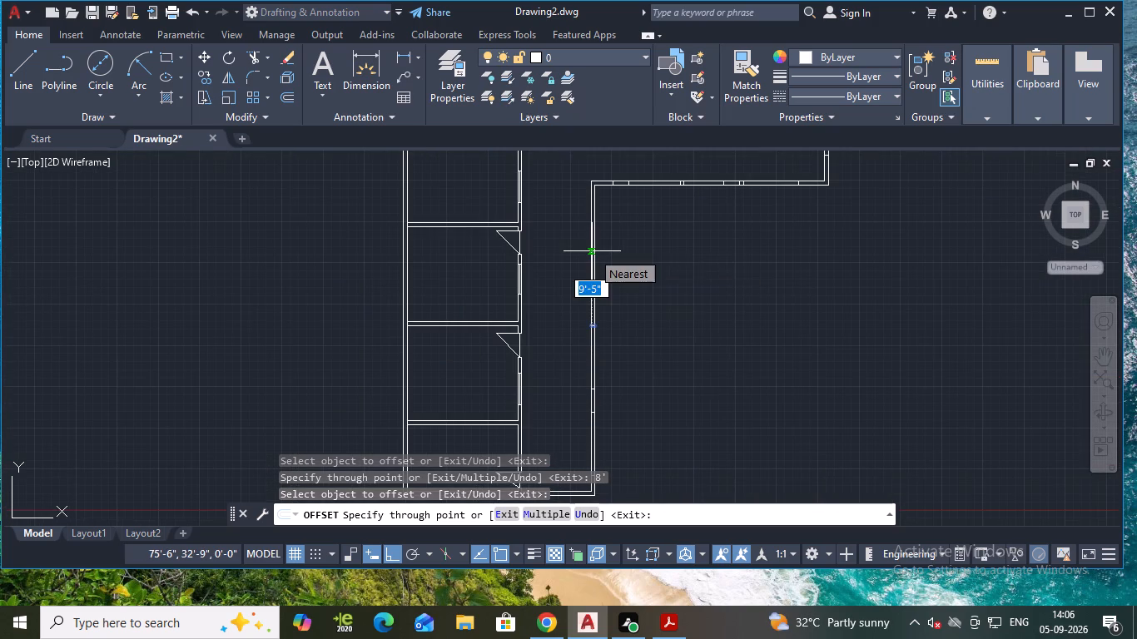
{"action": "scroll", "coordinate": [593, 228], "scroll_direction": "up", "scroll_amount": 1}
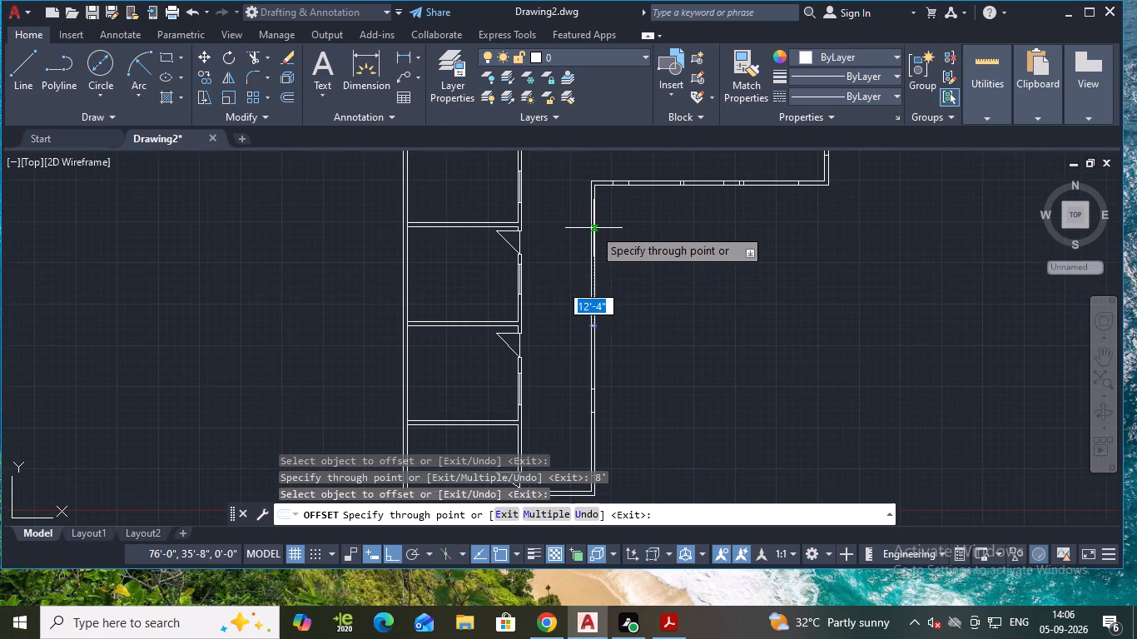
{"action": "type", "text": "12'"}
{"action": "key", "text": "Return"}
{"action": "scroll", "coordinate": [593, 228], "scroll_direction": "down", "scroll_amount": 2}
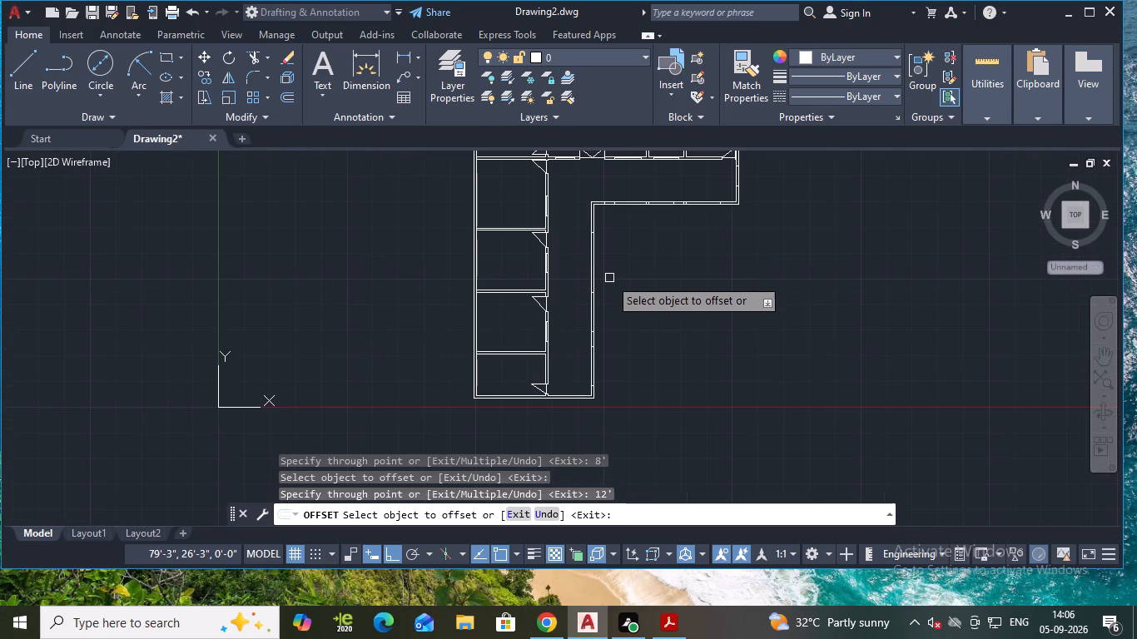
{"action": "key", "text": "Escape"}
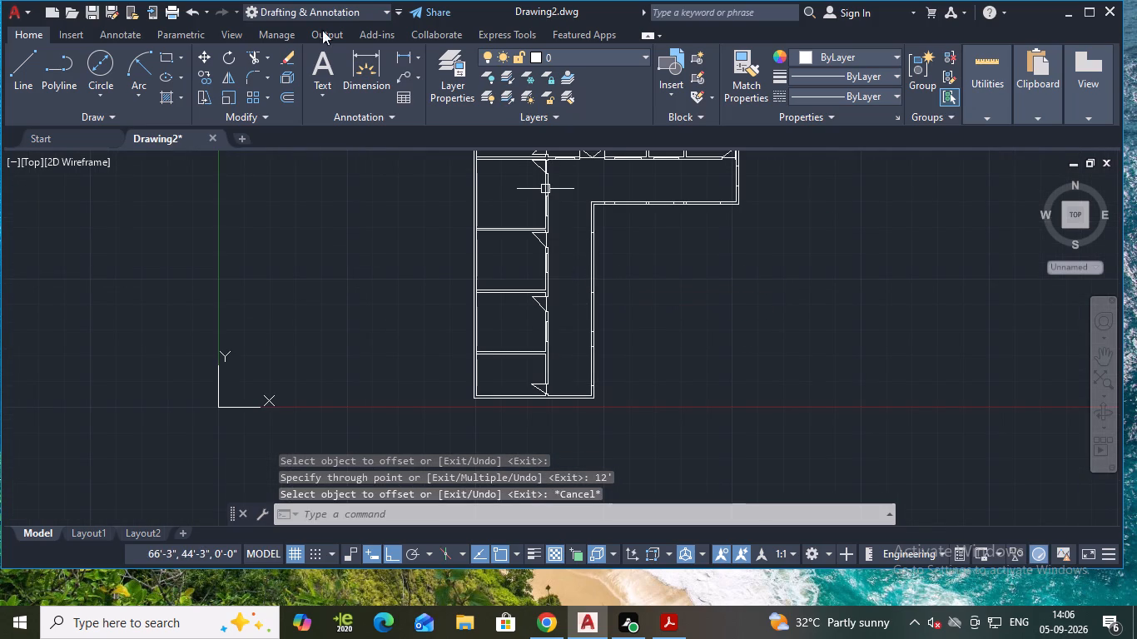
Trim the wall lines between the jambs of the two lower openings in the vertical corridor's right wall.
{"action": "left_click", "coordinate": [249, 52]}
{"action": "scroll", "coordinate": [590, 322], "scroll_direction": "up", "scroll_amount": 1}
{"action": "middle_click_drag", "start_coordinate": [599, 353], "coordinate": [590, 271]}
{"action": "scroll", "coordinate": [590, 272], "scroll_direction": "up", "scroll_amount": 1}
{"action": "scroll", "coordinate": [588, 339], "scroll_direction": "up", "scroll_amount": 1}
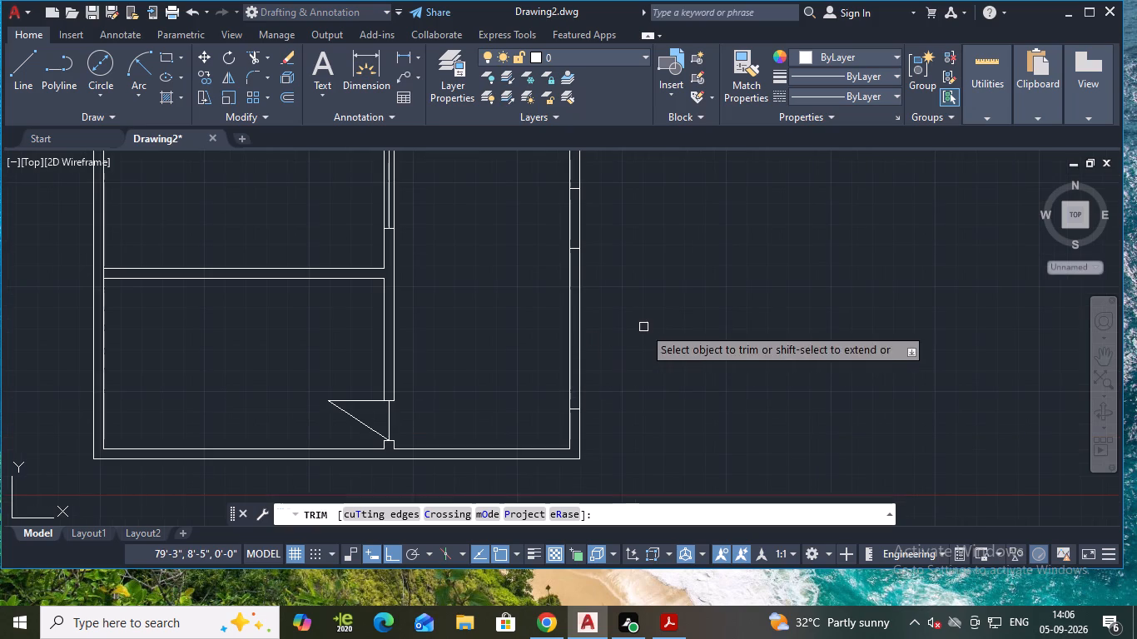
{"action": "left_click_drag", "start_coordinate": [643, 327], "coordinate": [535, 348]}
{"action": "middle_click_drag", "start_coordinate": [666, 243], "coordinate": [651, 470]}
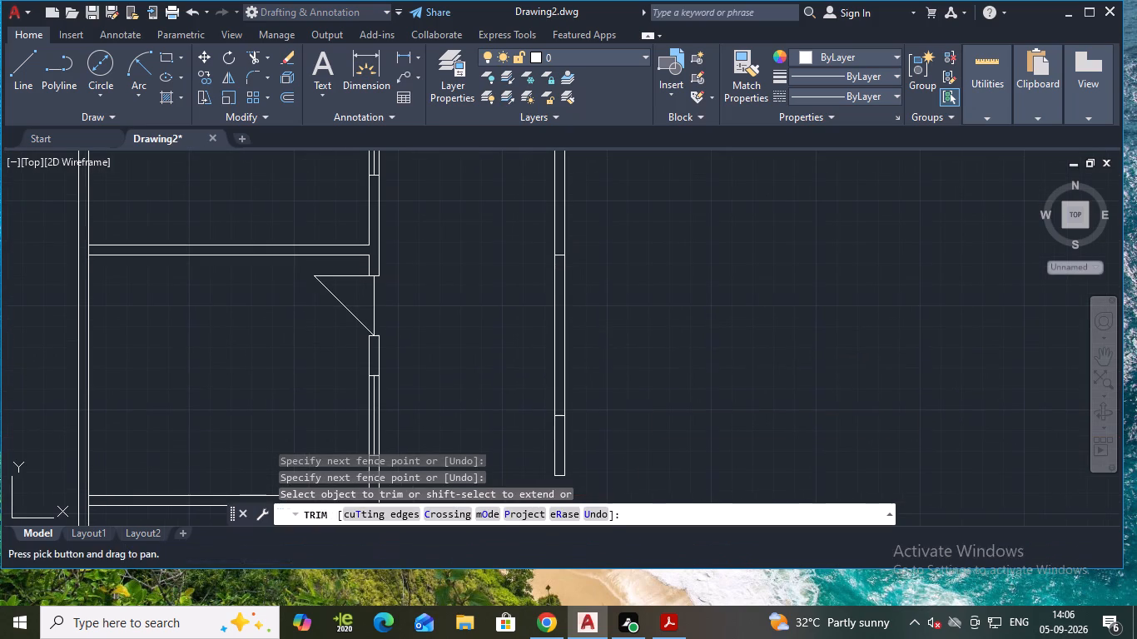
{"action": "left_click_drag", "start_coordinate": [644, 327], "coordinate": [499, 357]}
Trim the horizontal corridor's bottom wall to clear the opening nearest the inner corner, and remove its leftover intermediate jamb lines.
{"action": "scroll", "coordinate": [577, 306], "scroll_direction": "down", "scroll_amount": 1}
{"action": "middle_click_drag", "start_coordinate": [593, 272], "coordinate": [576, 449]}
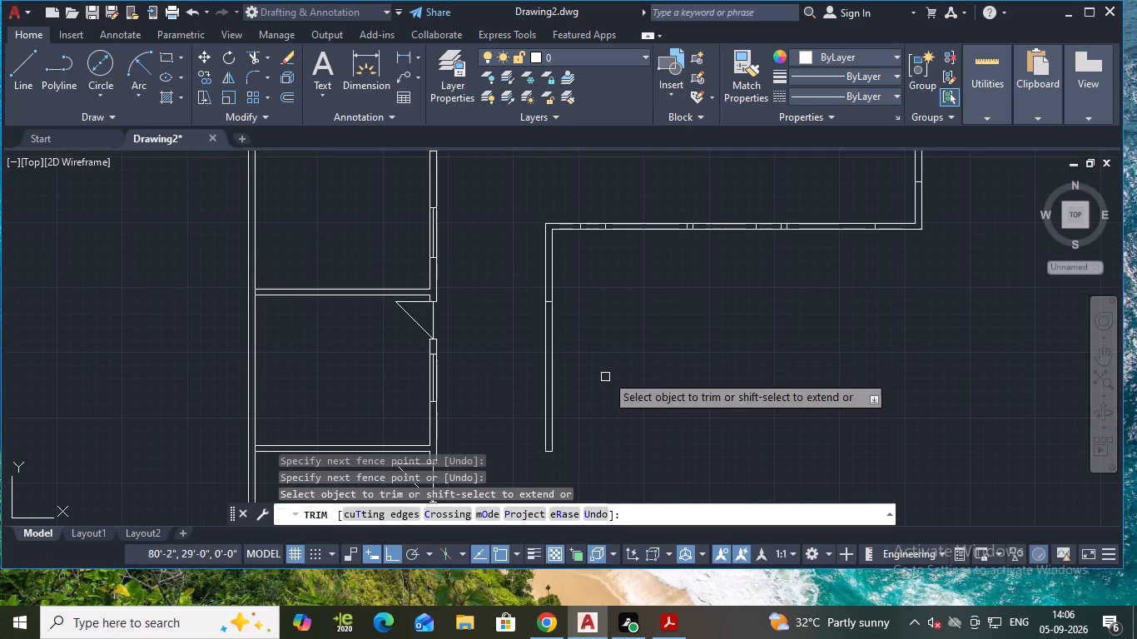
{"action": "scroll", "coordinate": [577, 389], "scroll_direction": "down", "scroll_amount": 2}
{"action": "middle_click_drag", "start_coordinate": [593, 438], "coordinate": [593, 425]}
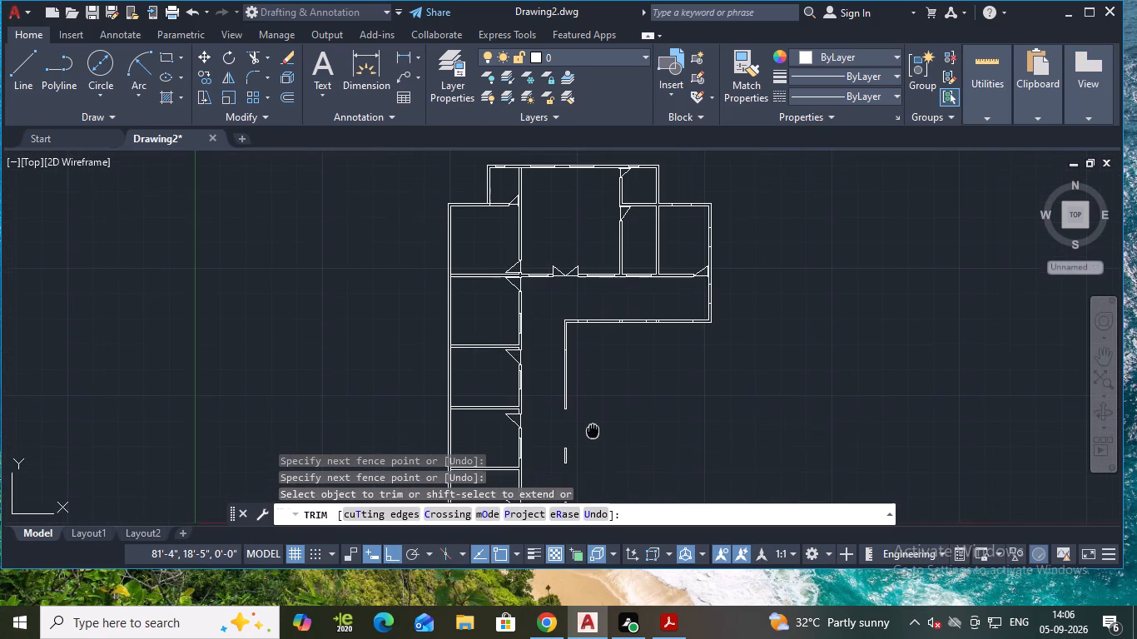
{"action": "middle_click_drag", "start_coordinate": [593, 425], "coordinate": [603, 329]}
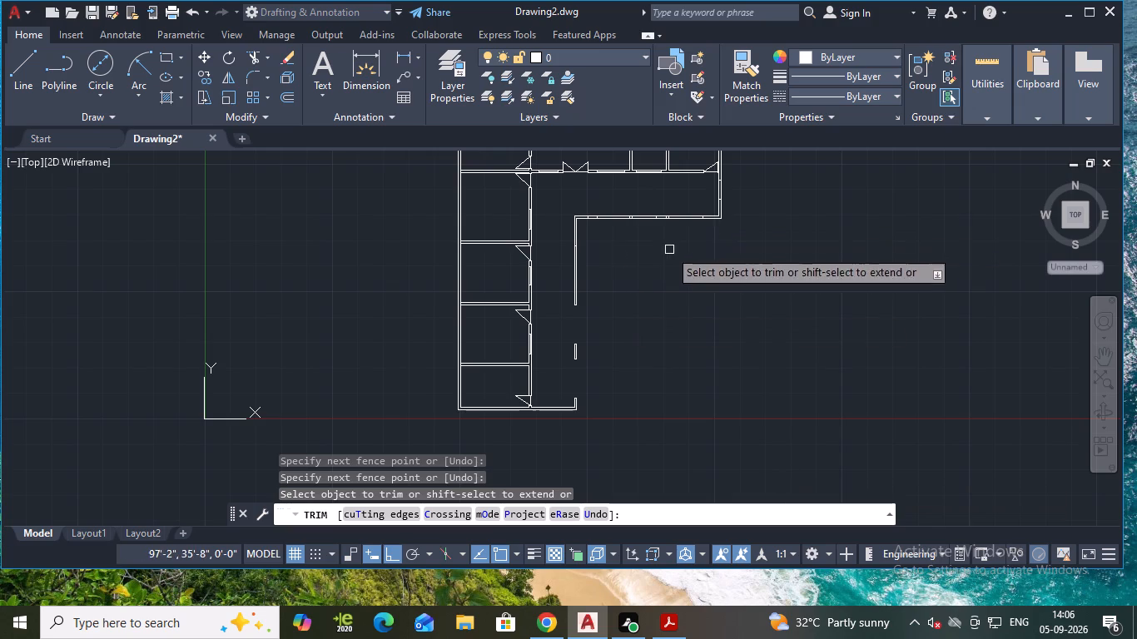
{"action": "middle_click_drag", "start_coordinate": [618, 255], "coordinate": [631, 380]}
{"action": "scroll", "coordinate": [631, 364], "scroll_direction": "up", "scroll_amount": 3}
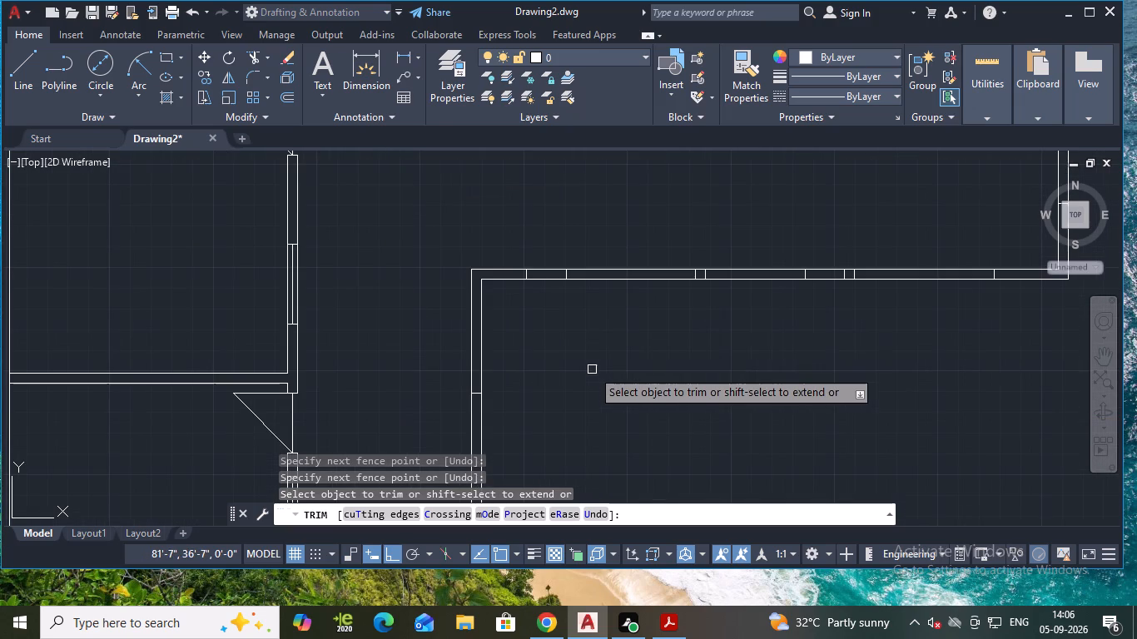
{"action": "left_click_drag", "start_coordinate": [543, 235], "coordinate": [542, 309]}
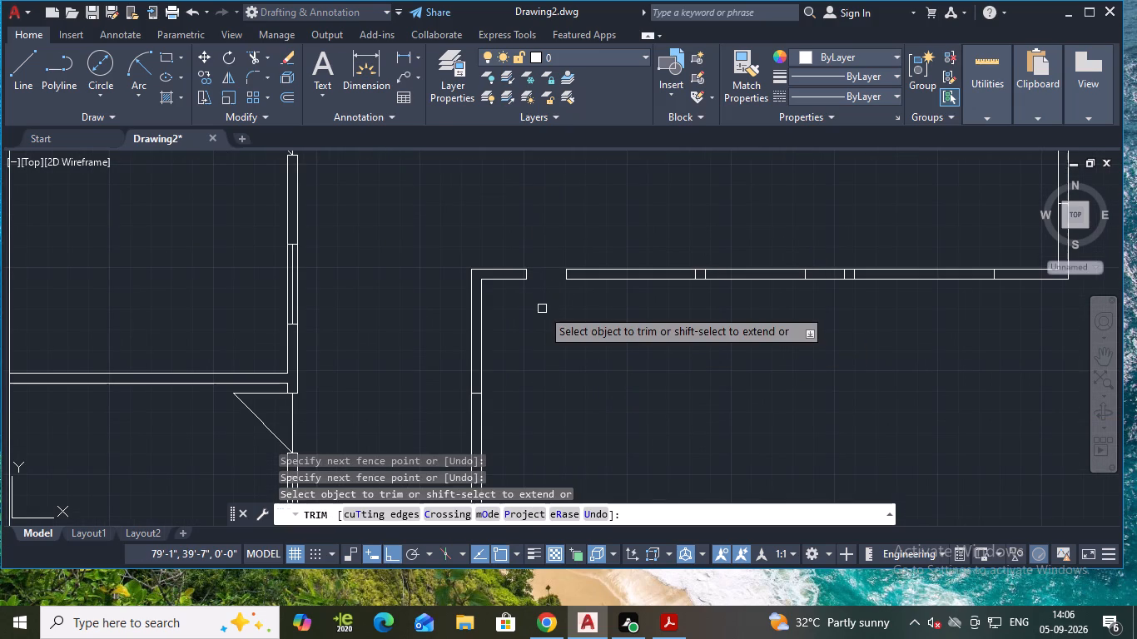
{"action": "left_click_drag", "start_coordinate": [628, 232], "coordinate": [577, 308]}
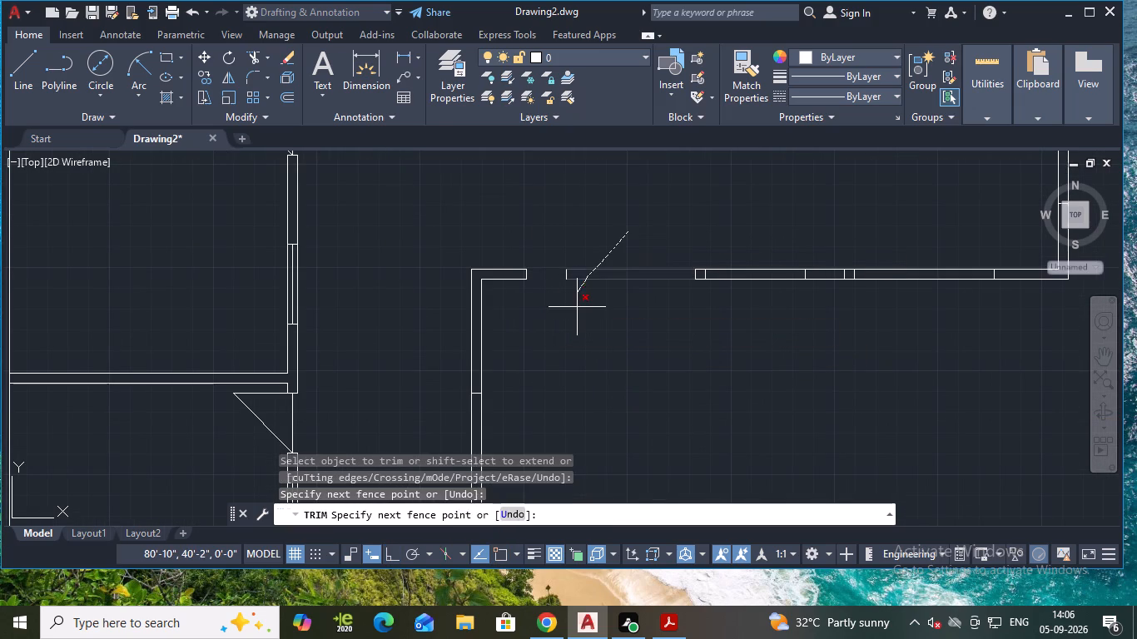
{"action": "left_click_drag", "start_coordinate": [577, 308], "coordinate": [576, 309]}
{"action": "left_click_drag", "start_coordinate": [581, 253], "coordinate": [564, 276]}
{"action": "scroll", "coordinate": [663, 280], "scroll_direction": "down", "scroll_amount": 2}
{"action": "middle_click_drag", "start_coordinate": [709, 324], "coordinate": [676, 300]}
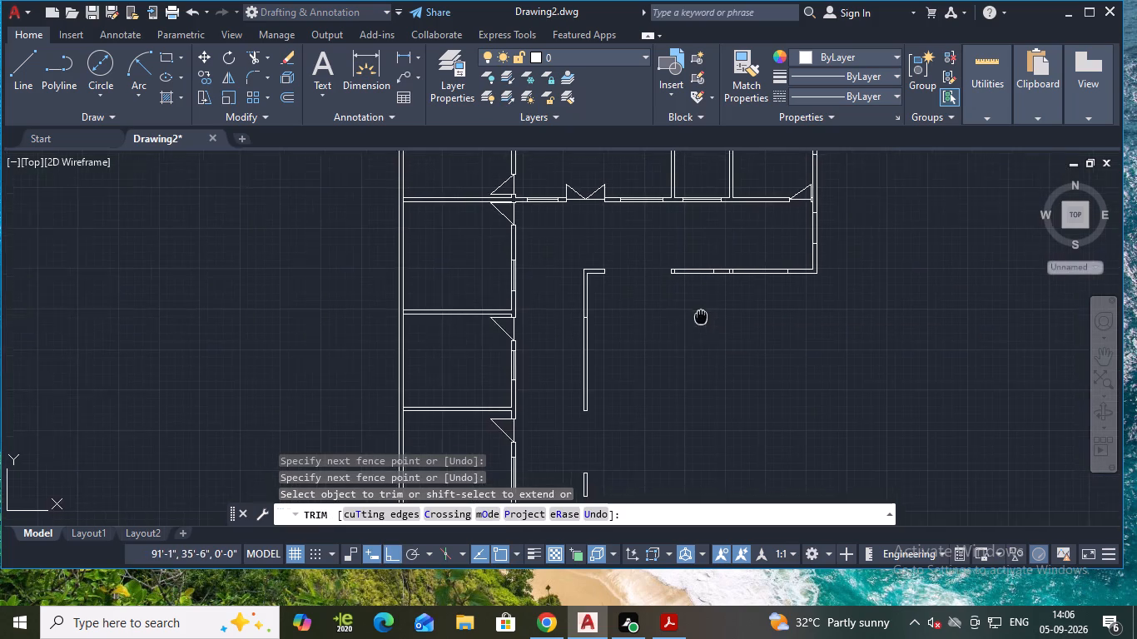
{"action": "middle_click_drag", "start_coordinate": [676, 300], "coordinate": [635, 290]}
{"action": "scroll", "coordinate": [608, 271], "scroll_direction": "up", "scroll_amount": 2}
{"action": "scroll", "coordinate": [622, 270], "scroll_direction": "down", "scroll_amount": 1}
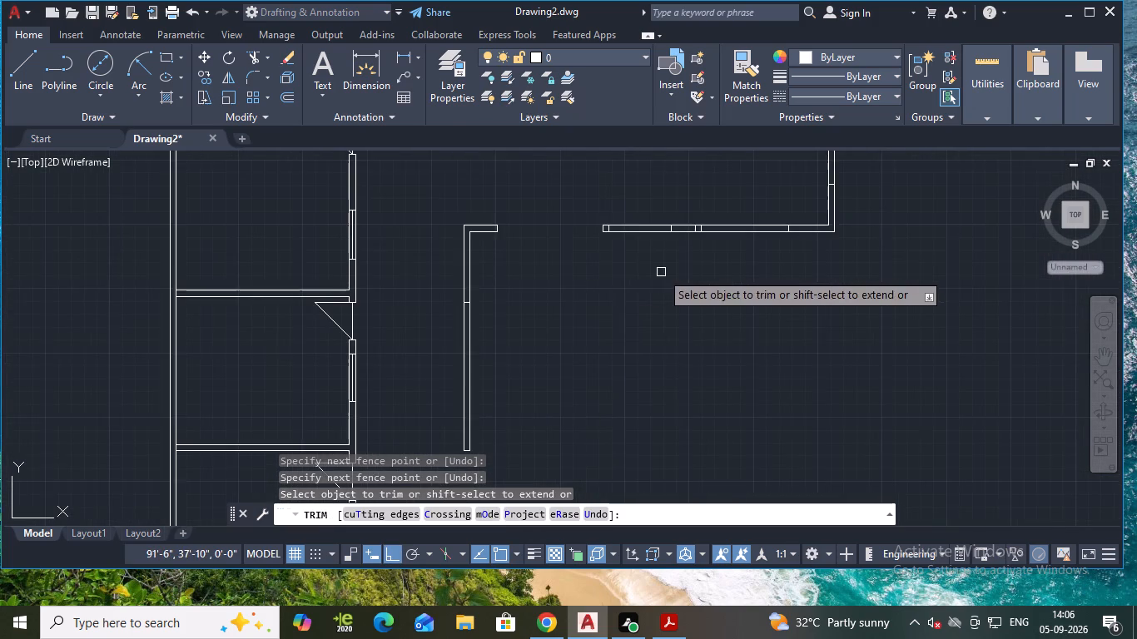
{"action": "middle_click_drag", "start_coordinate": [664, 270], "coordinate": [661, 319]}
{"action": "scroll", "coordinate": [641, 311], "scroll_direction": "up", "scroll_amount": 1}
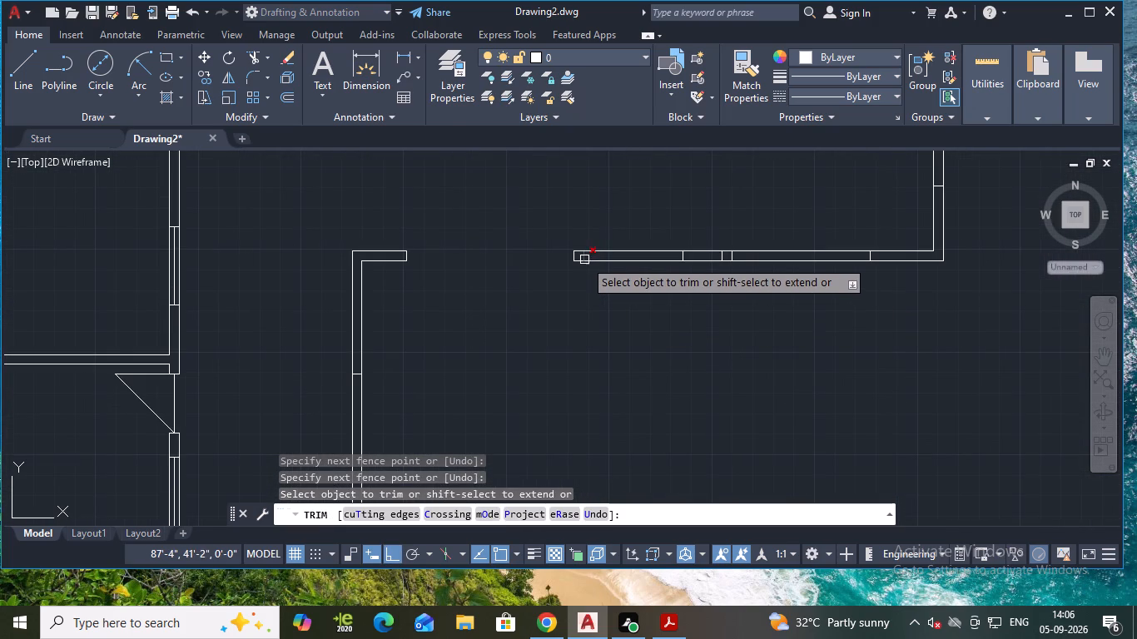
{"action": "left_click", "coordinate": [584, 258]}
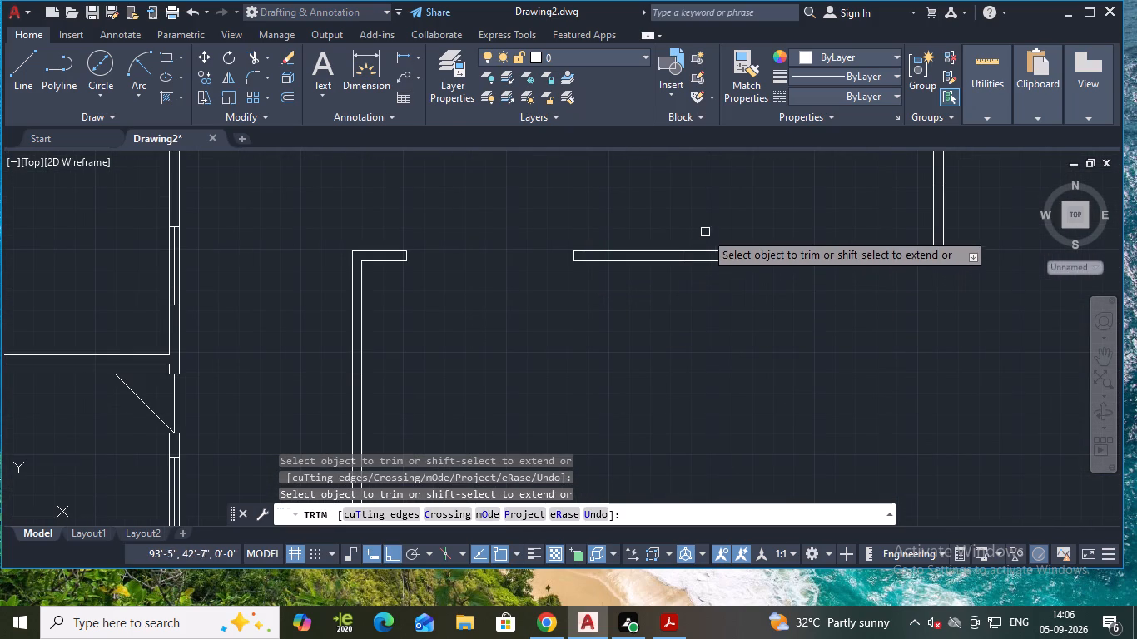
Trim the horizontal corridor's bottom wall to clear the opening nearest its right end, removing the extra jamb lines.
{"action": "scroll", "coordinate": [739, 237], "scroll_direction": "down", "scroll_amount": 1}
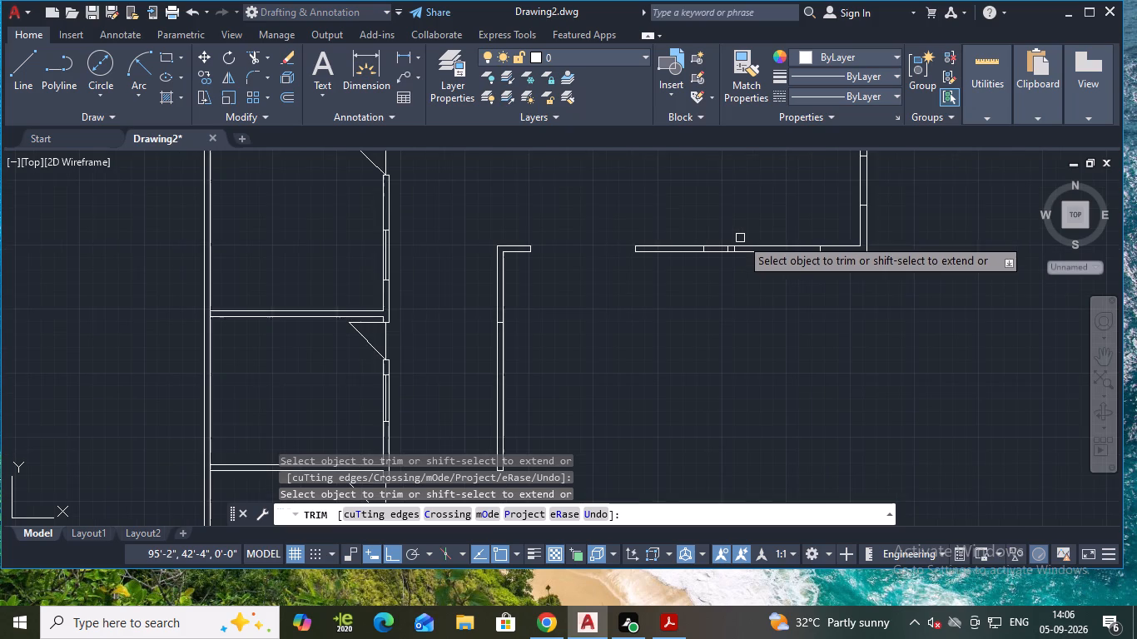
{"action": "middle_click_drag", "start_coordinate": [807, 301], "coordinate": [691, 320]}
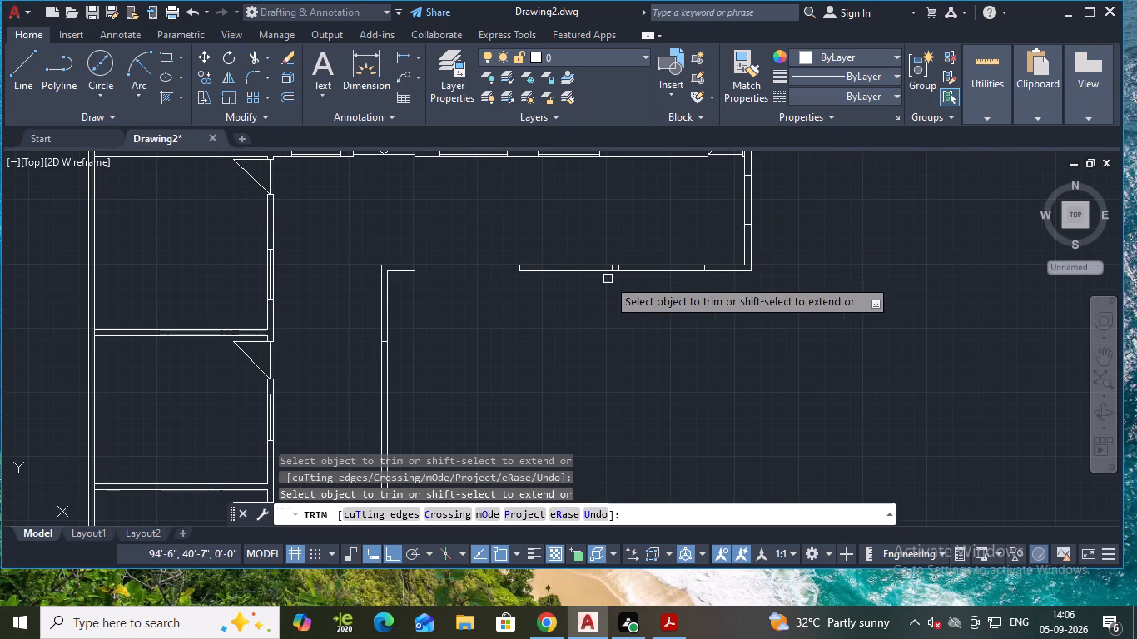
{"action": "scroll", "coordinate": [614, 280], "scroll_direction": "up", "scroll_amount": 3}
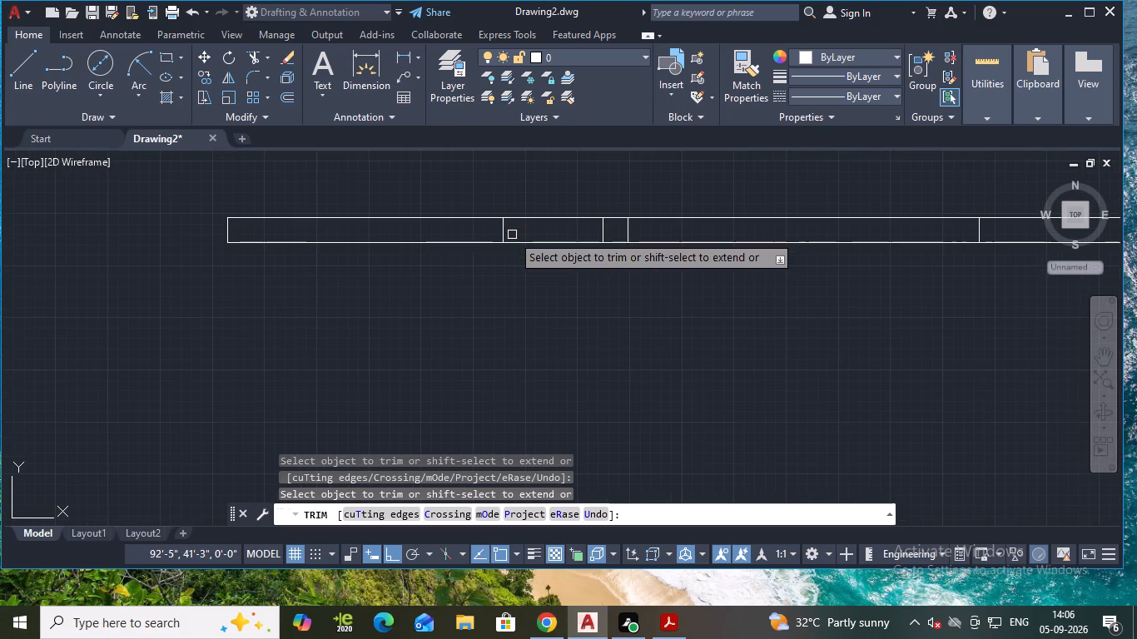
{"action": "left_click_drag", "start_coordinate": [727, 166], "coordinate": [578, 249]}
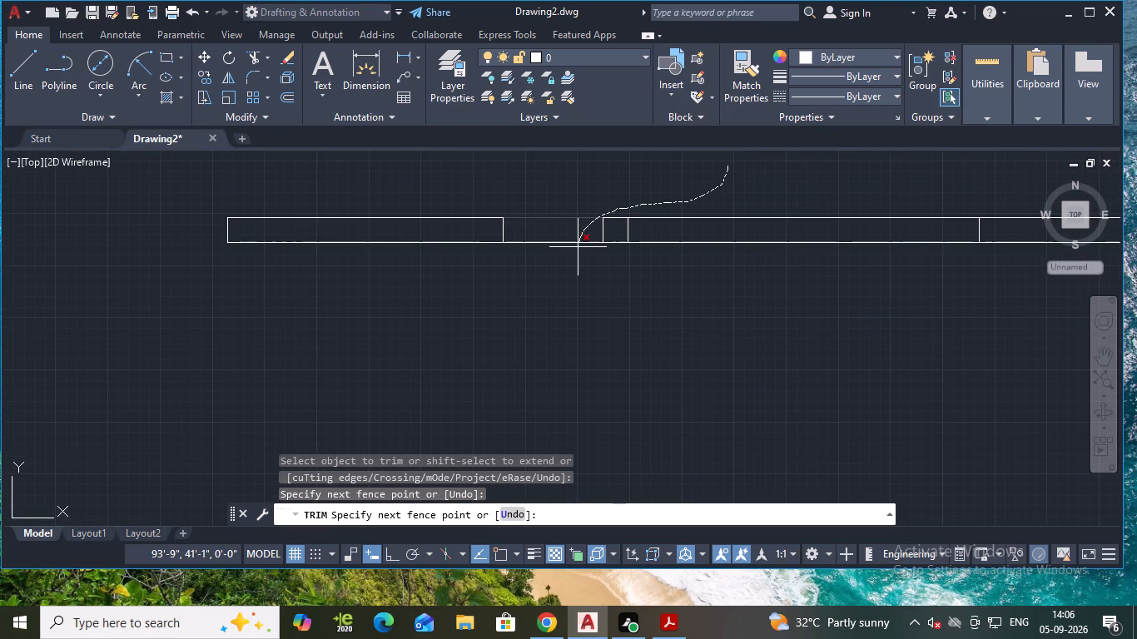
{"action": "left_click_drag", "start_coordinate": [578, 249], "coordinate": [618, 208]}
{"action": "scroll", "coordinate": [721, 255], "scroll_direction": "down", "scroll_amount": 3}
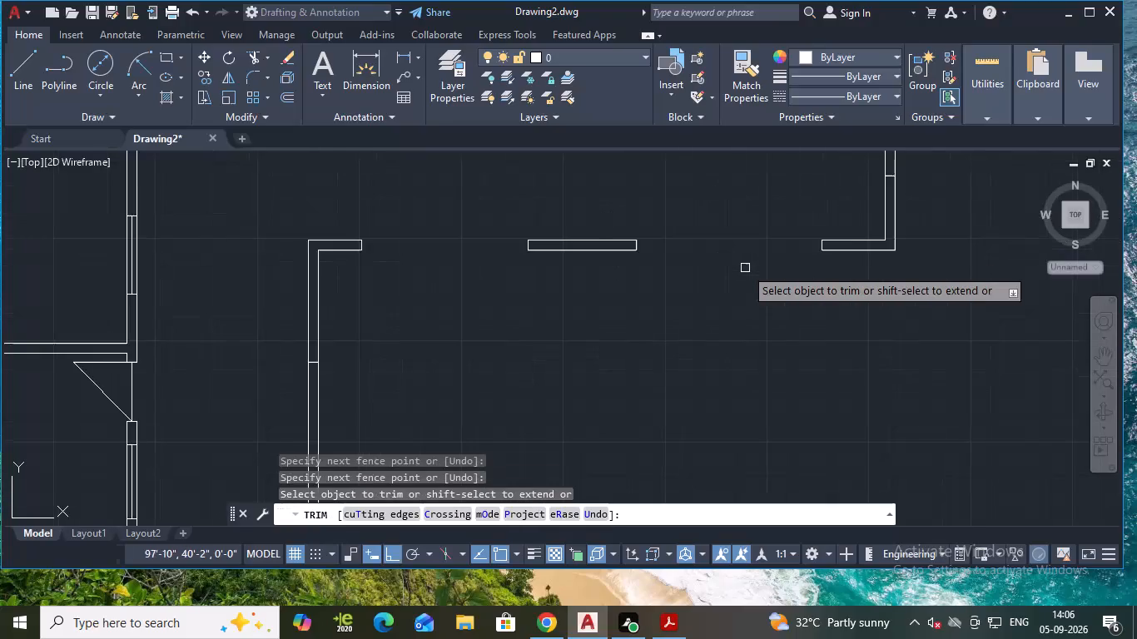
{"action": "scroll", "coordinate": [691, 274], "scroll_direction": "down", "scroll_amount": 1}
{"action": "middle_click_drag", "start_coordinate": [873, 312], "coordinate": [853, 400]}
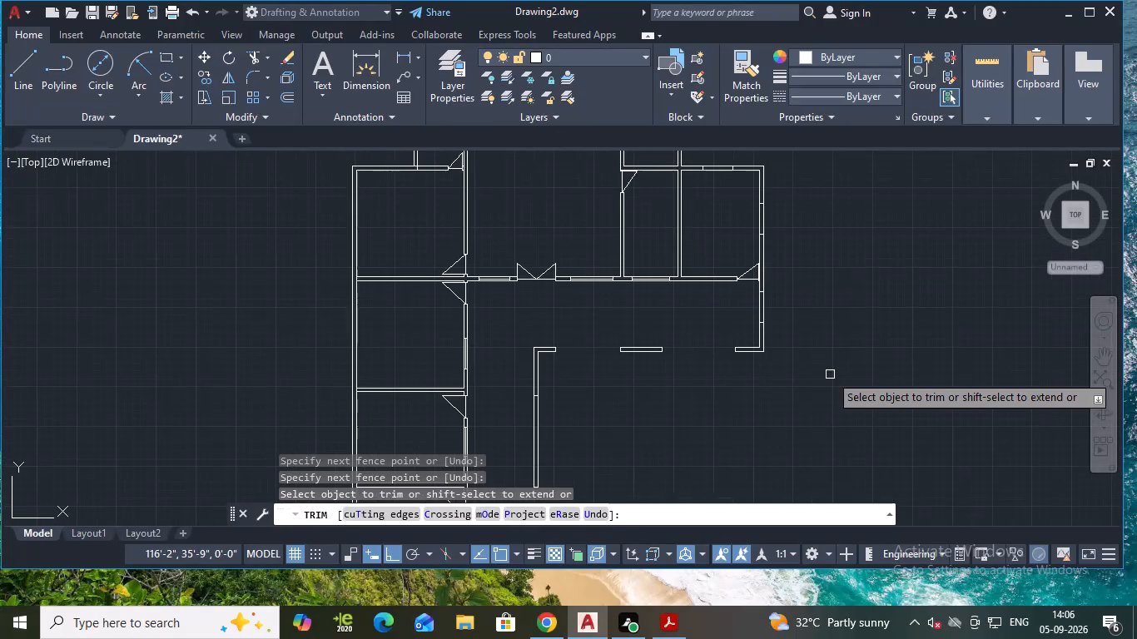
{"action": "middle_click_drag", "start_coordinate": [529, 428], "coordinate": [618, 269]}
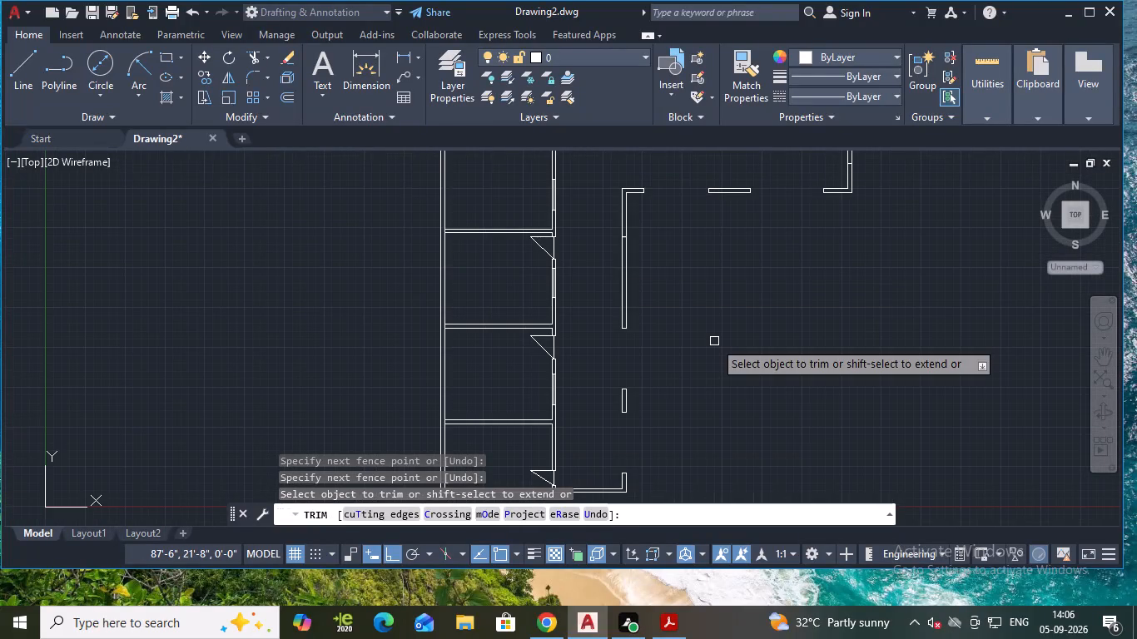
{"action": "key", "text": "Escape"}
{"action": "key", "text": "Escape"}
{"action": "key", "text": "Escape"}
{"action": "key", "text": "Escape"}
{"action": "key", "text": "Escape"}
{"action": "key", "text": "Escape"}
{"action": "key", "text": "Escape"}
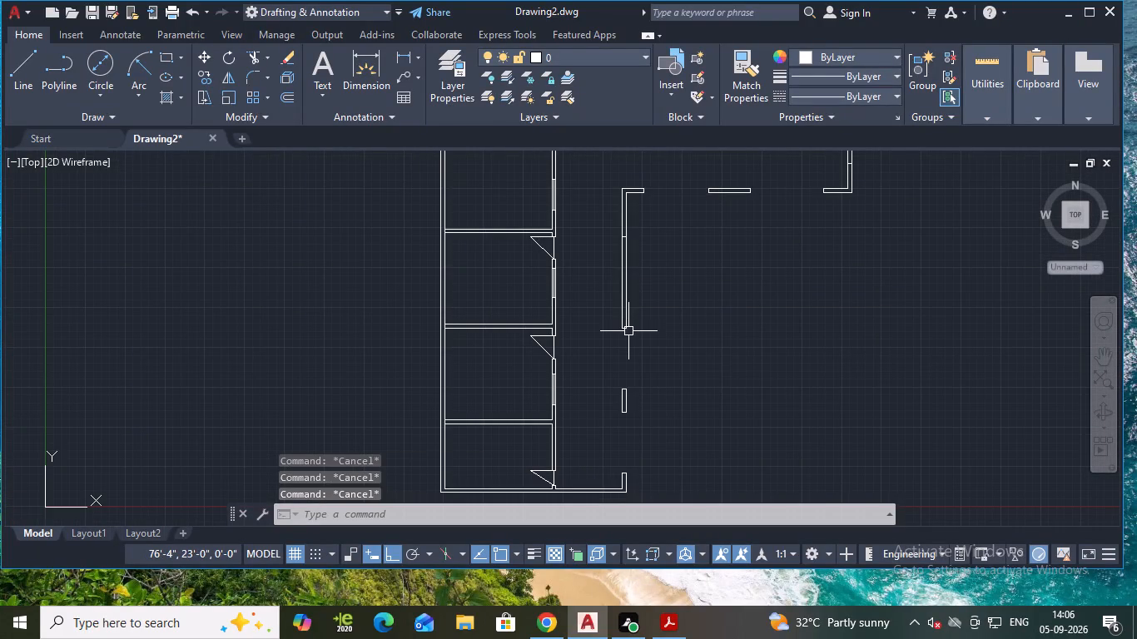
Draw a line 3' up the right wall's outer face from the second opening's upper jamb and another 6" across the wall as a jamb.
{"action": "key", "text": "l"}
{"action": "key", "text": "Return"}
{"action": "scroll", "coordinate": [628, 331], "scroll_direction": "up", "scroll_amount": 2}
{"action": "middle_click_drag", "start_coordinate": [633, 324], "coordinate": [633, 392]}
{"action": "scroll", "coordinate": [633, 390], "scroll_direction": "up", "scroll_amount": 2}
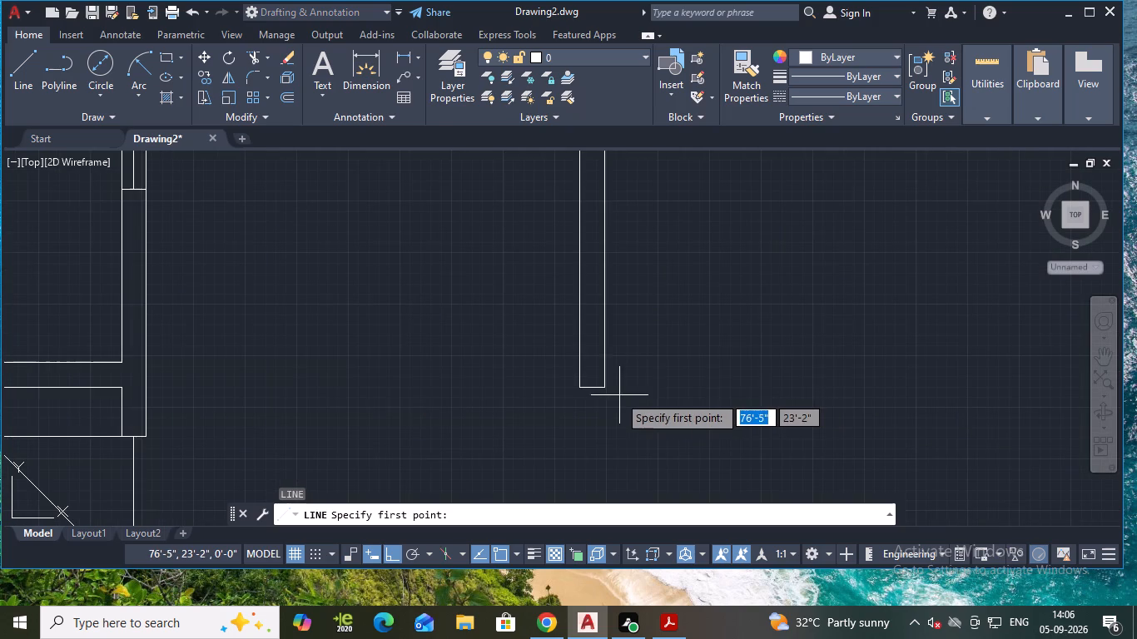
{"action": "left_click", "coordinate": [602, 386]}
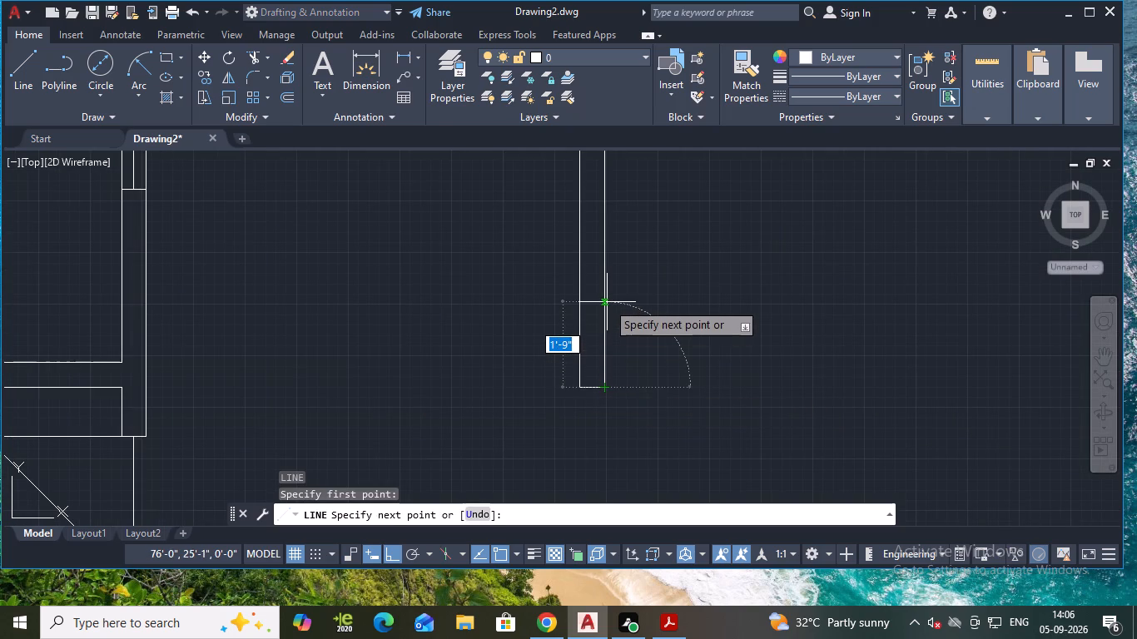
{"action": "key", "text": "3"}
{"action": "key", "text": "apostrophe"}
{"action": "key", "text": "Return"}
{"action": "key", "text": "Return"}
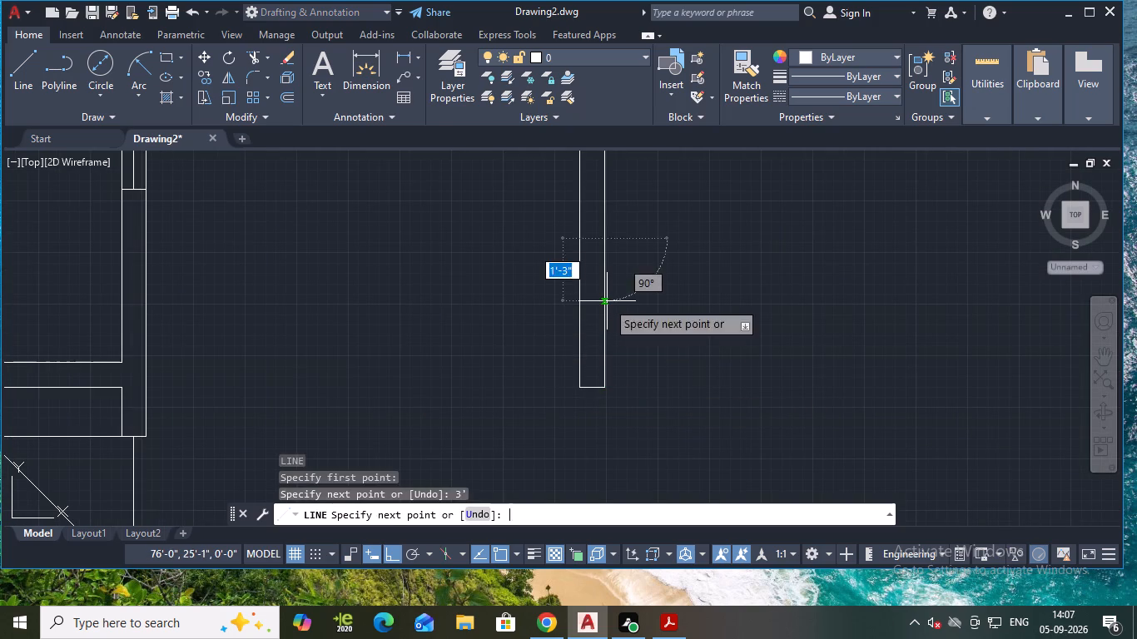
{"action": "key", "text": "space"}
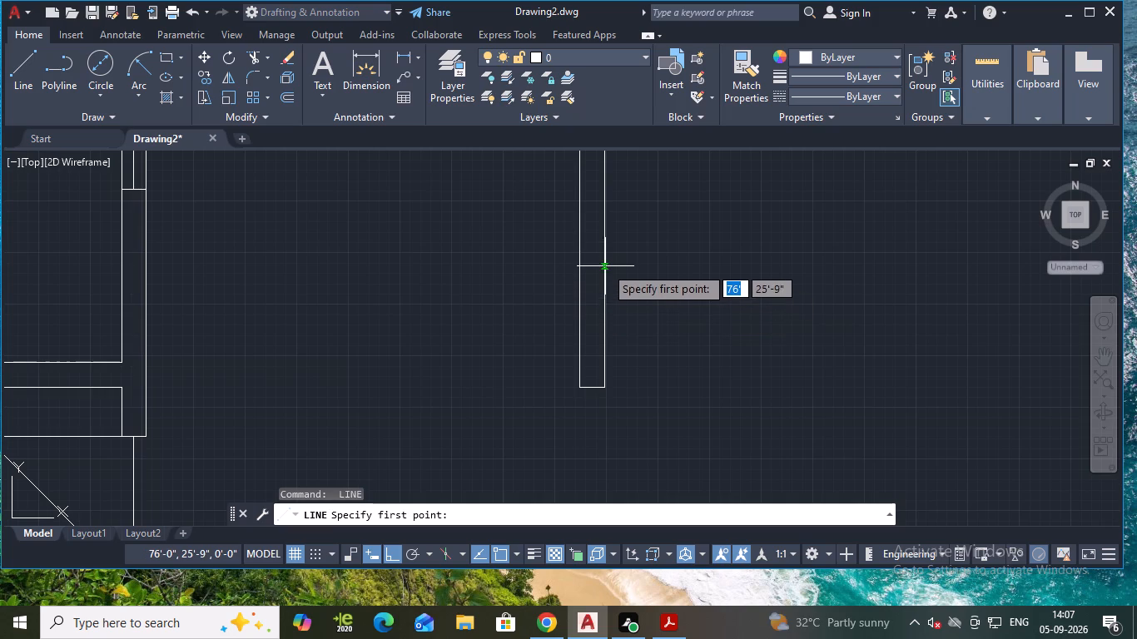
{"action": "left_click", "coordinate": [607, 237]}
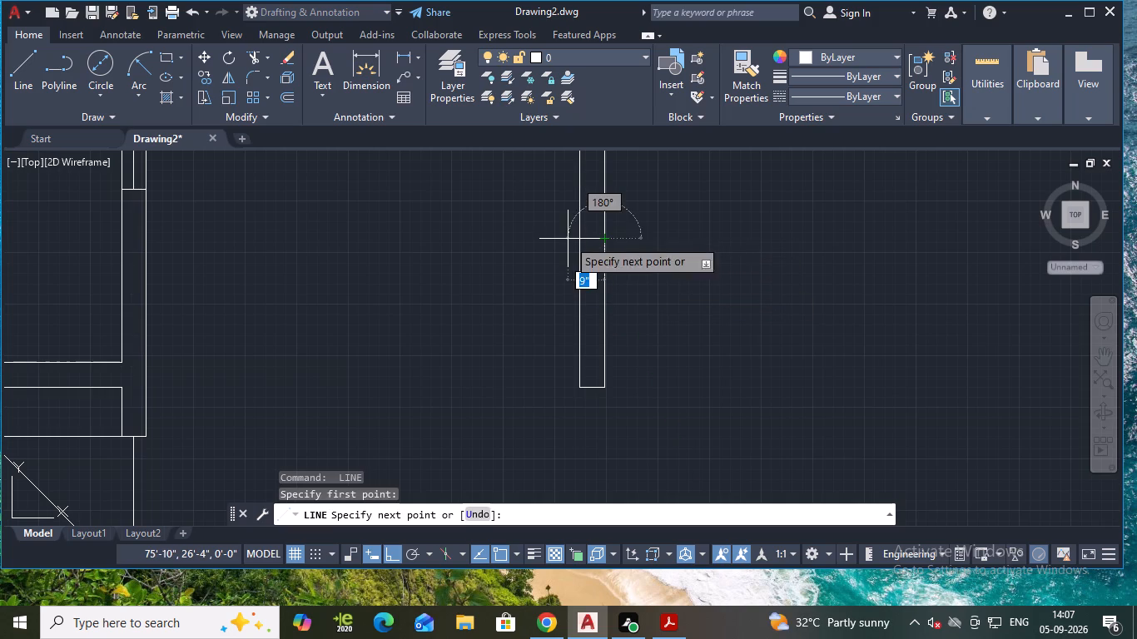
{"action": "type", "text": "6\""}
{"action": "key", "text": "Return"}
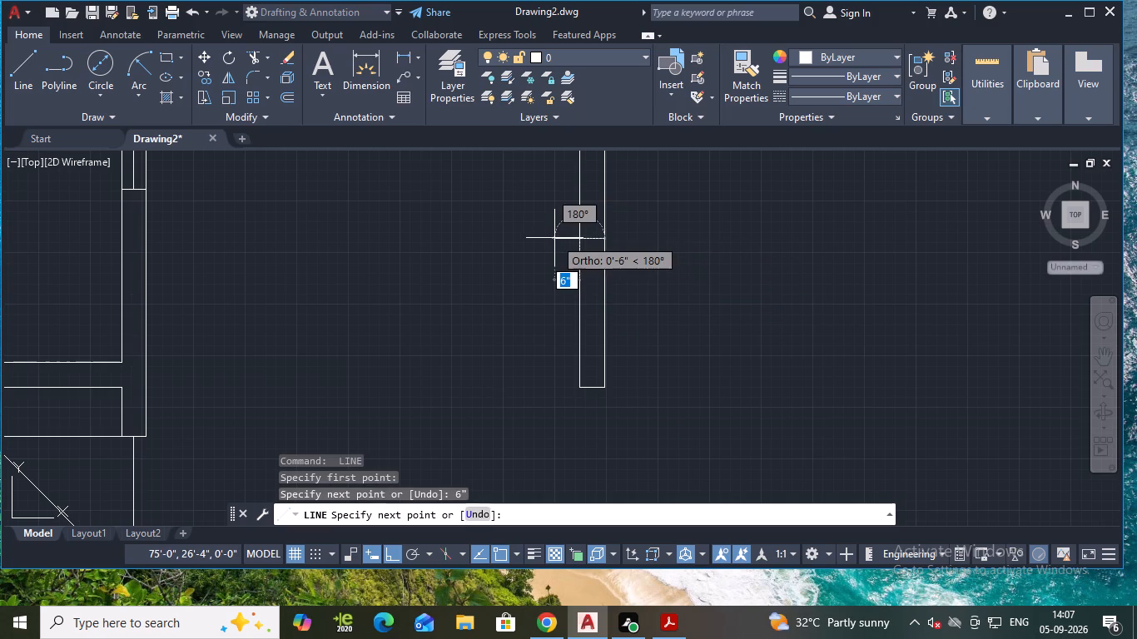
Trim the wall lines between the jambs of the topmost opening in the vertical corridor's right wall.
{"action": "key", "text": "Return"}
{"action": "scroll", "coordinate": [553, 235], "scroll_direction": "down", "scroll_amount": 2}
{"action": "middle_click_drag", "start_coordinate": [662, 280], "coordinate": [662, 274]}
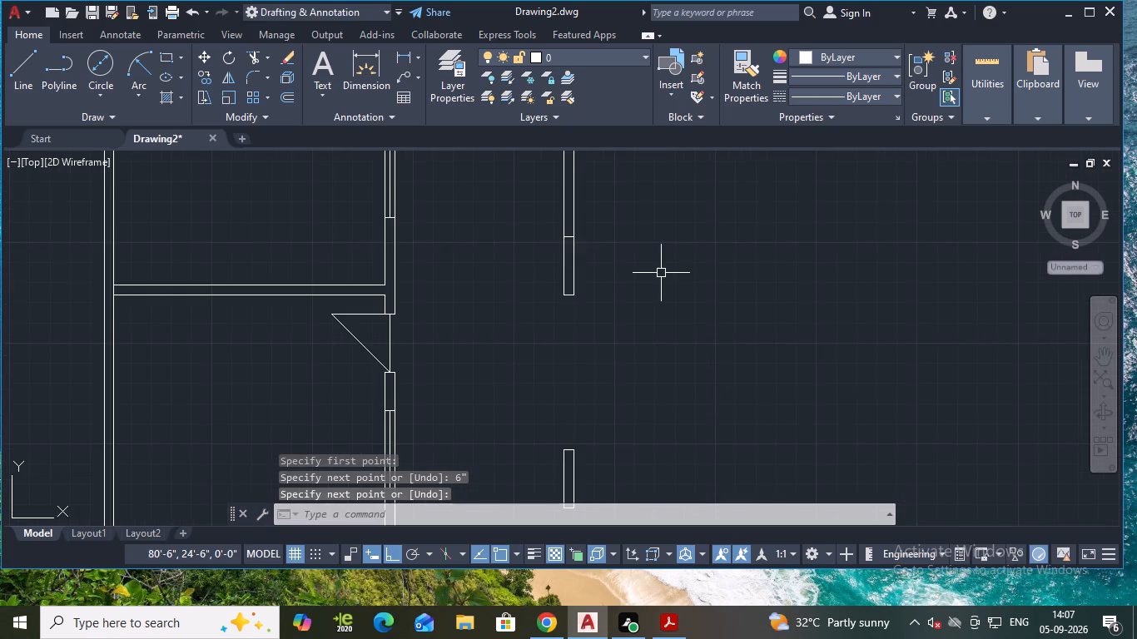
{"action": "middle_click_drag", "start_coordinate": [662, 274], "coordinate": [658, 324]}
{"action": "scroll", "coordinate": [658, 325], "scroll_direction": "down", "scroll_amount": 1}
{"action": "middle_click_drag", "start_coordinate": [649, 270], "coordinate": [654, 353]}
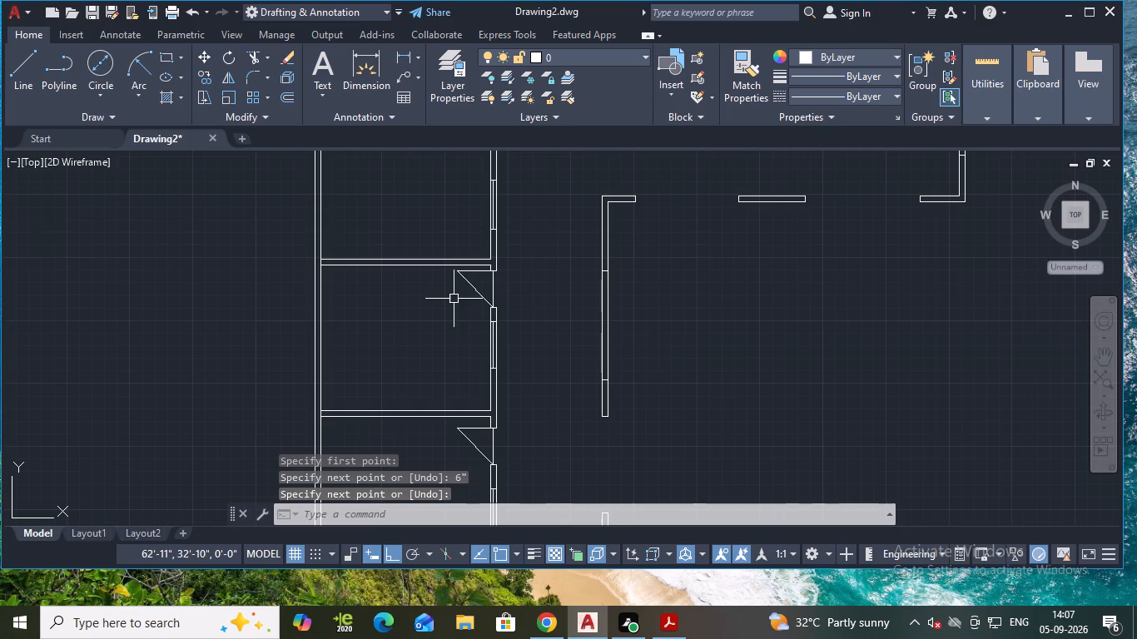
{"action": "scroll", "coordinate": [465, 299], "scroll_direction": "down", "scroll_amount": 1}
{"action": "left_click", "coordinate": [258, 57]}
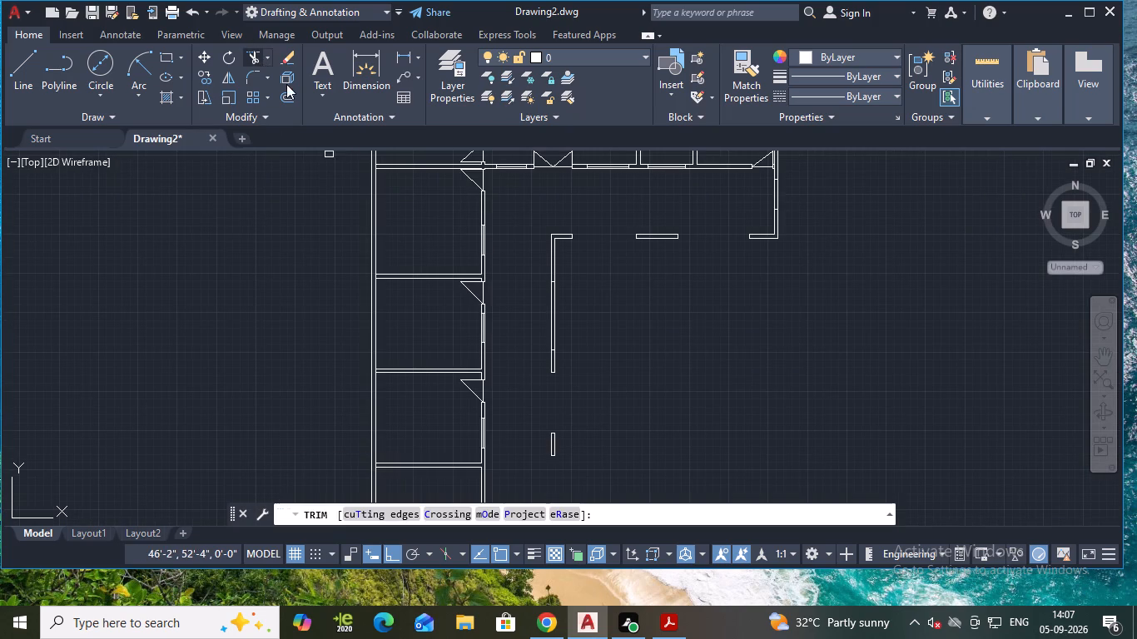
{"action": "left_click_drag", "start_coordinate": [616, 313], "coordinate": [533, 308]}
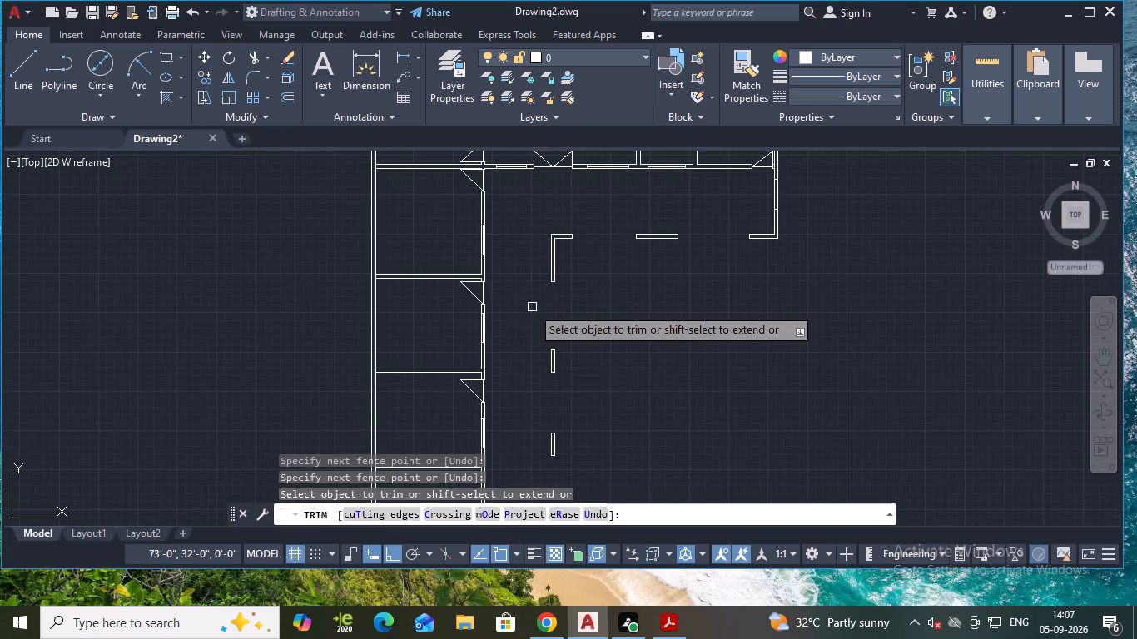
{"action": "key", "text": "Escape"}
{"action": "key", "text": "Escape"}
{"action": "key", "text": "Escape"}
{"action": "key", "text": "Escape"}
{"action": "key", "text": "Escape"}
{"action": "key", "text": "Escape"}
{"action": "key", "text": "Escape"}
{"action": "key", "text": "Escape"}
{"action": "key", "text": "Escape"}
{"action": "key", "text": "Escape"}
{"action": "key", "text": "Escape"}
{"action": "key", "text": "Escape"}
{"action": "key", "text": "Escape"}
{"action": "key", "text": "Escape"}
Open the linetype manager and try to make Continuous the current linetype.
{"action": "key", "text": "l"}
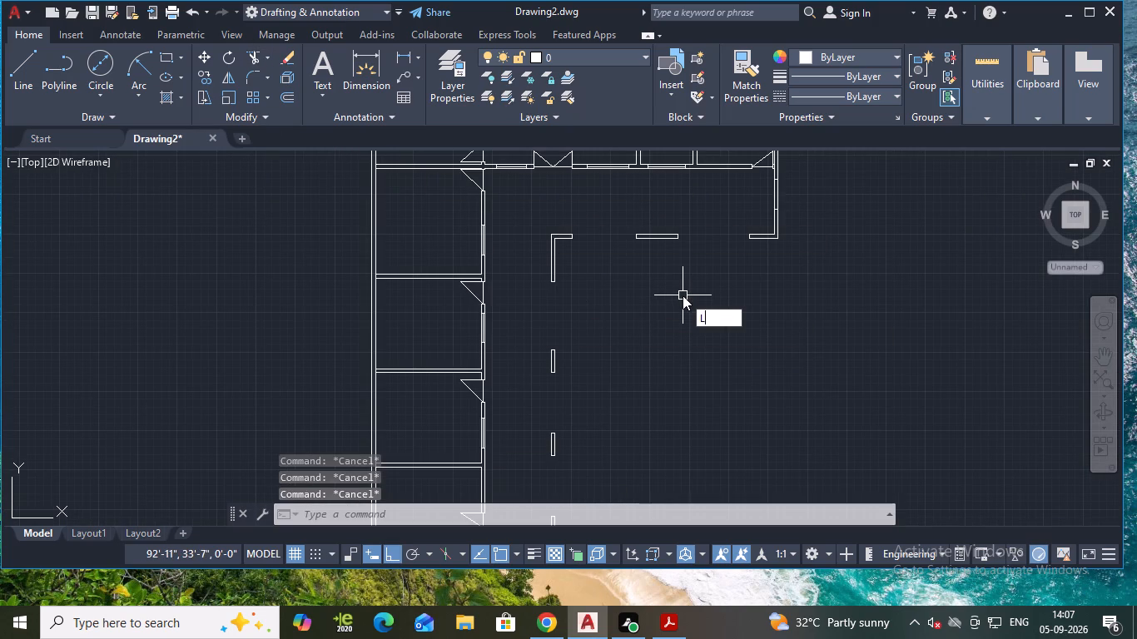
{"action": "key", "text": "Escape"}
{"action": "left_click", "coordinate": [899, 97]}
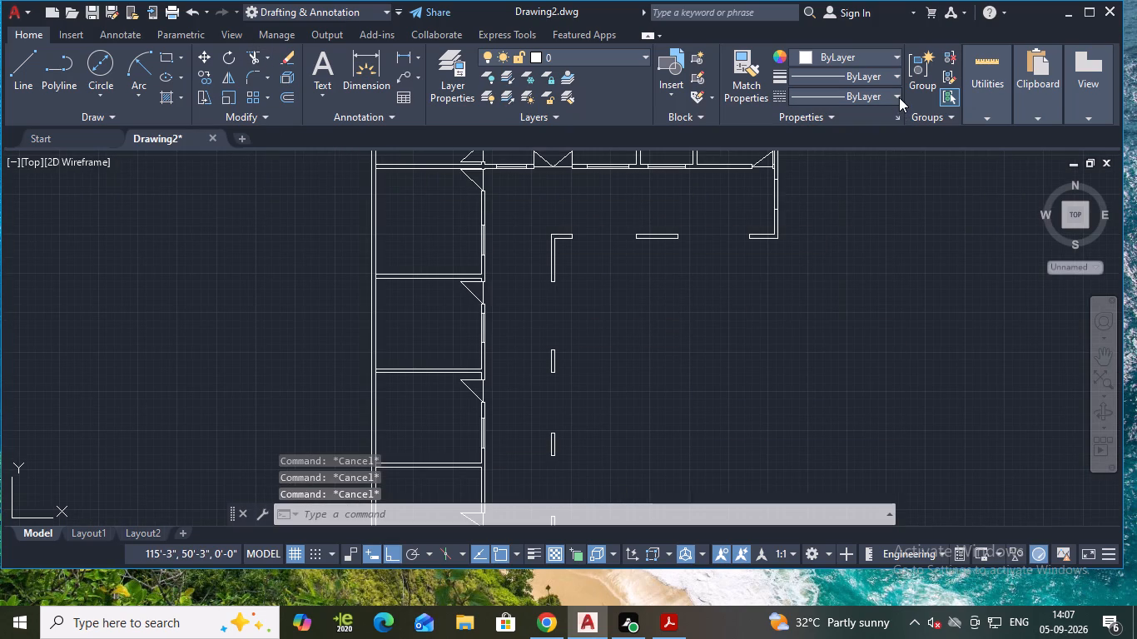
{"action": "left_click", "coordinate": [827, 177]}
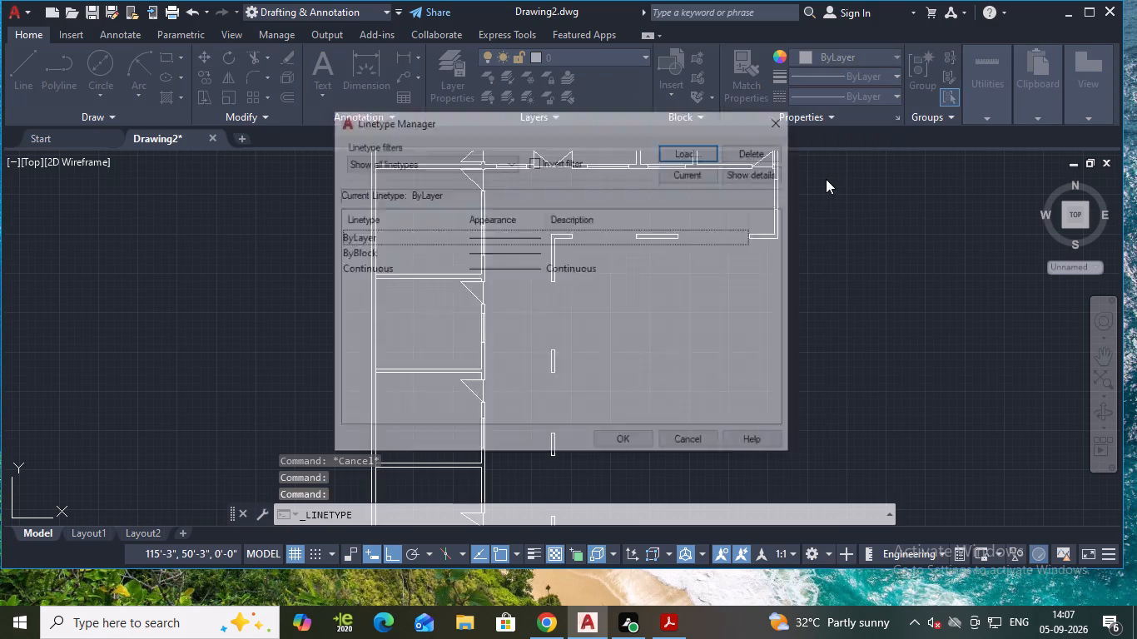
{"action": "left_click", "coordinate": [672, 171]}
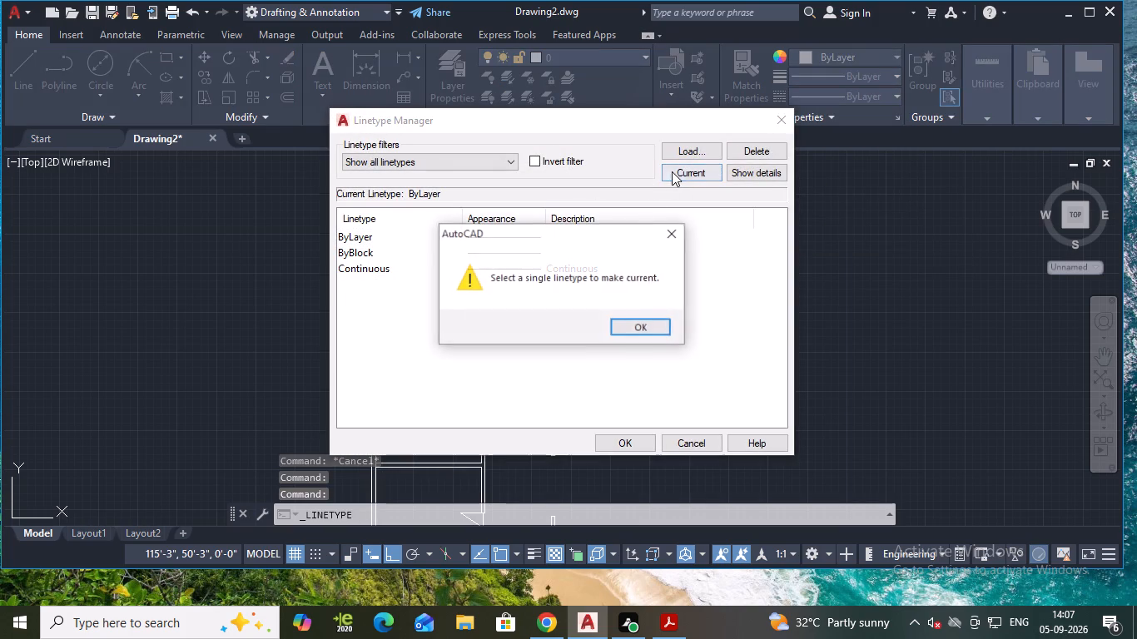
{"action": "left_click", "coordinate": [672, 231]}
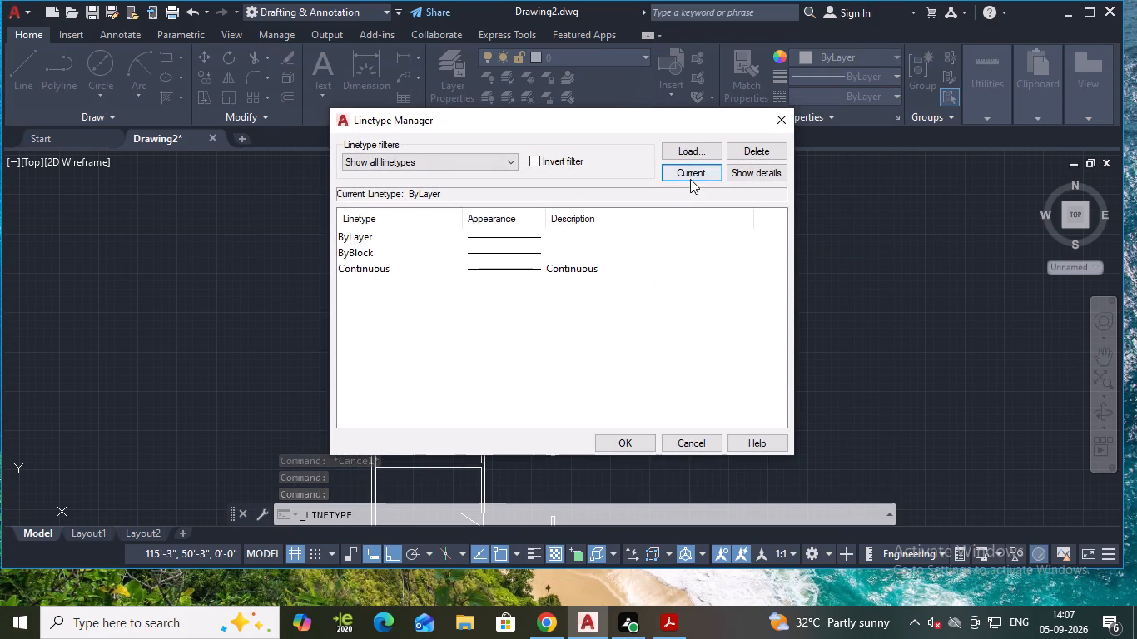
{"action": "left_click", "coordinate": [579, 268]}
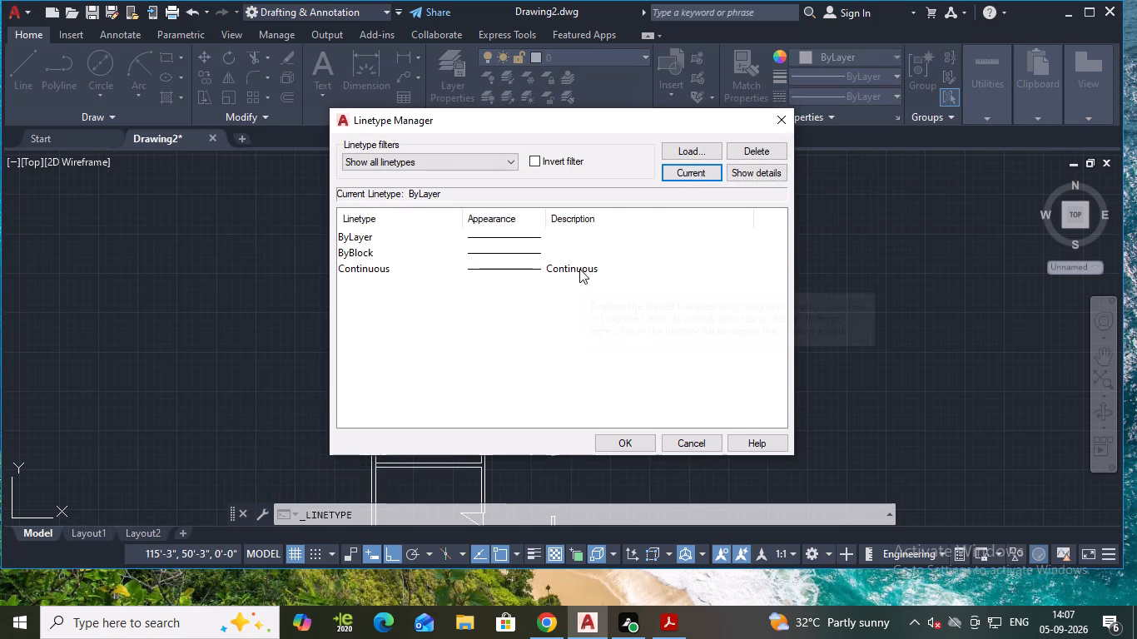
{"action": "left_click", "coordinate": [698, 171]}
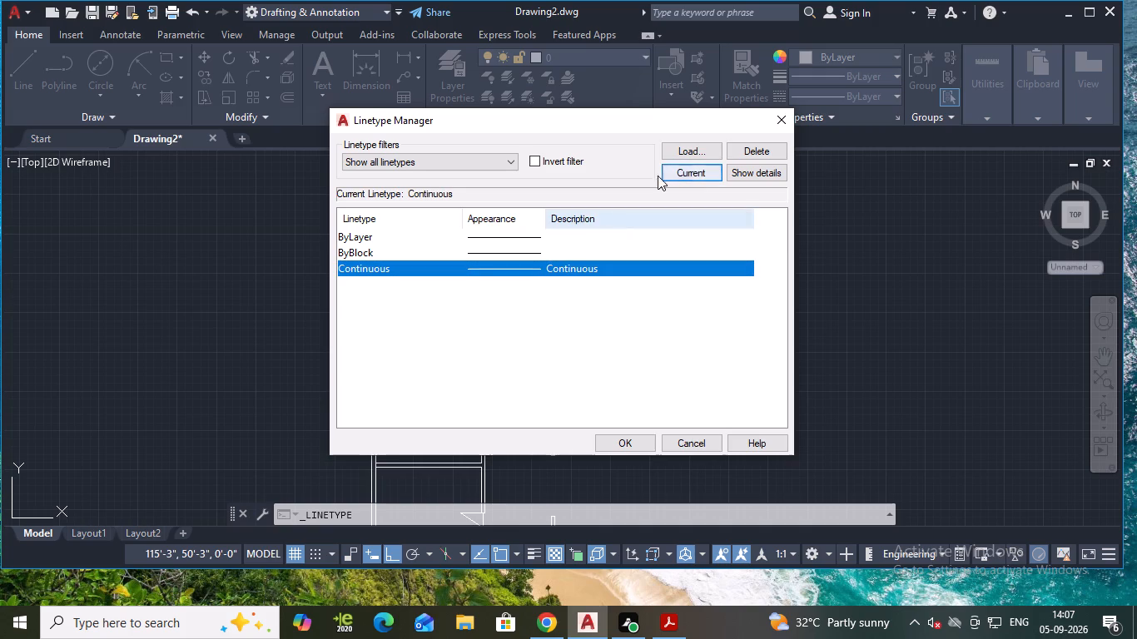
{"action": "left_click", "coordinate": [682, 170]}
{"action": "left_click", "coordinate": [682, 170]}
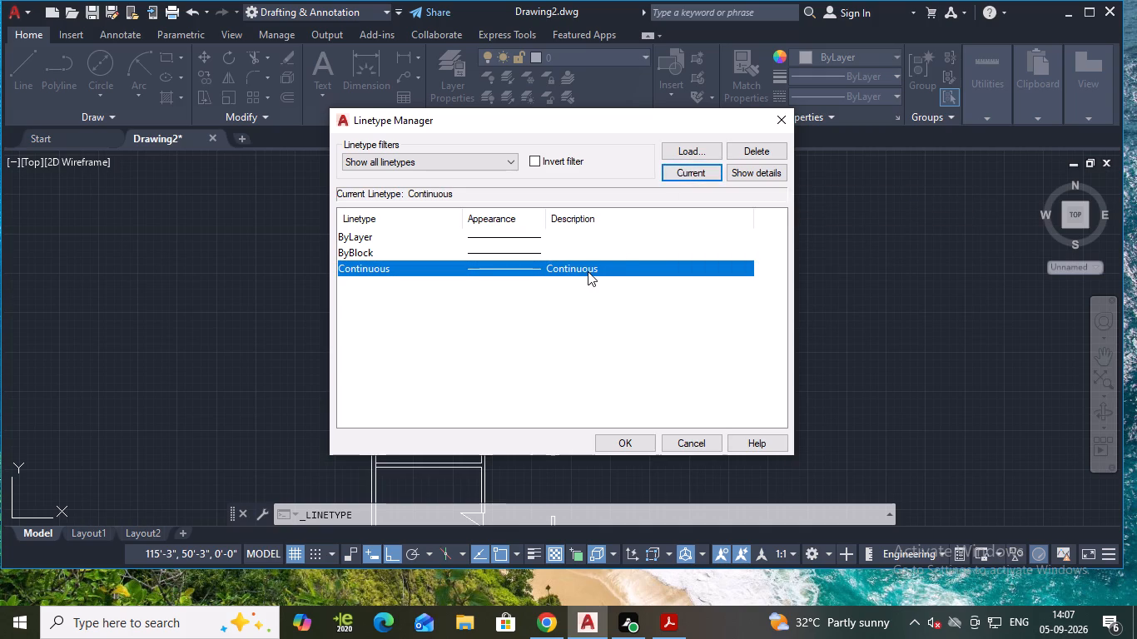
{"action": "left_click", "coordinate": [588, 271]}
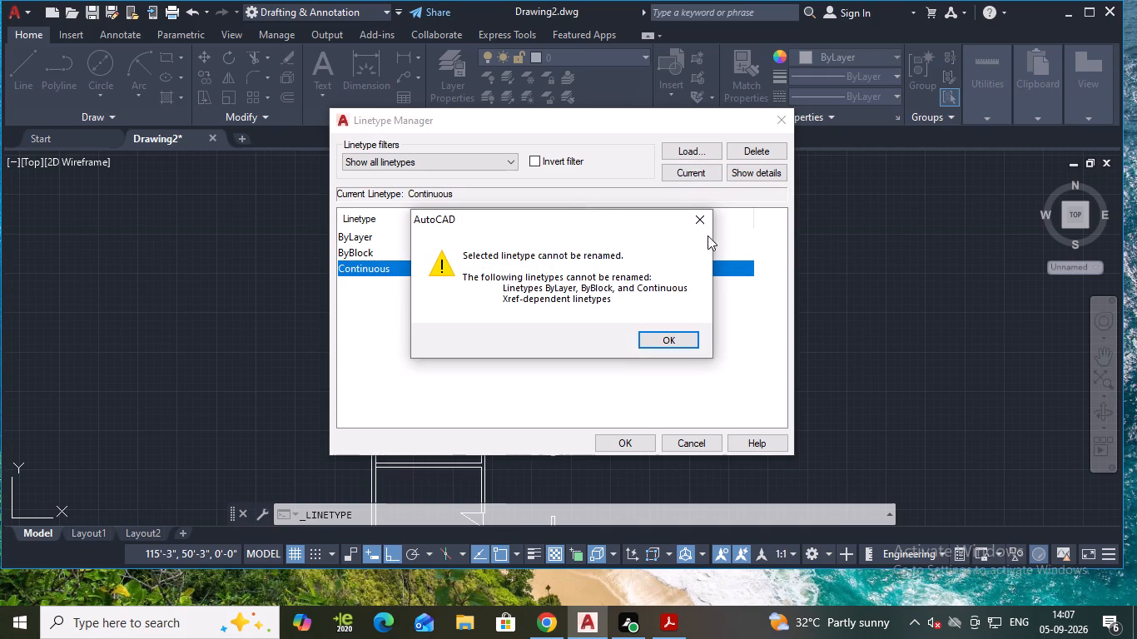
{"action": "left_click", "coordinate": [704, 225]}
Load the ACAD_ISO02W100 ISO dash linetype from acad.lin and make it the current linetype.
{"action": "left_click", "coordinate": [693, 155]}
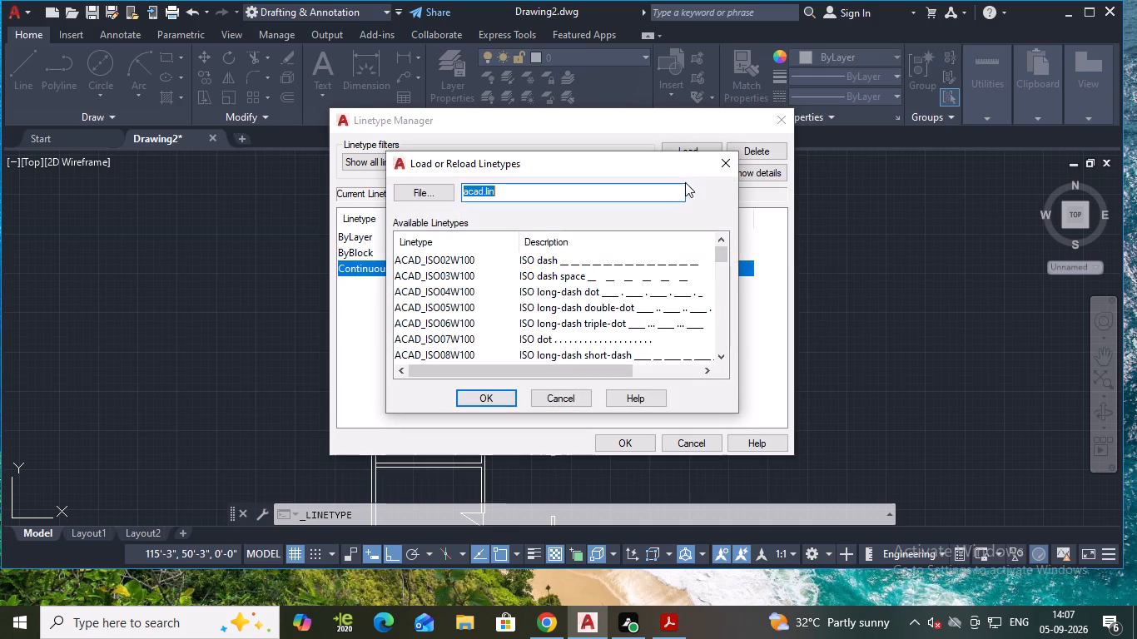
{"action": "left_click", "coordinate": [649, 264]}
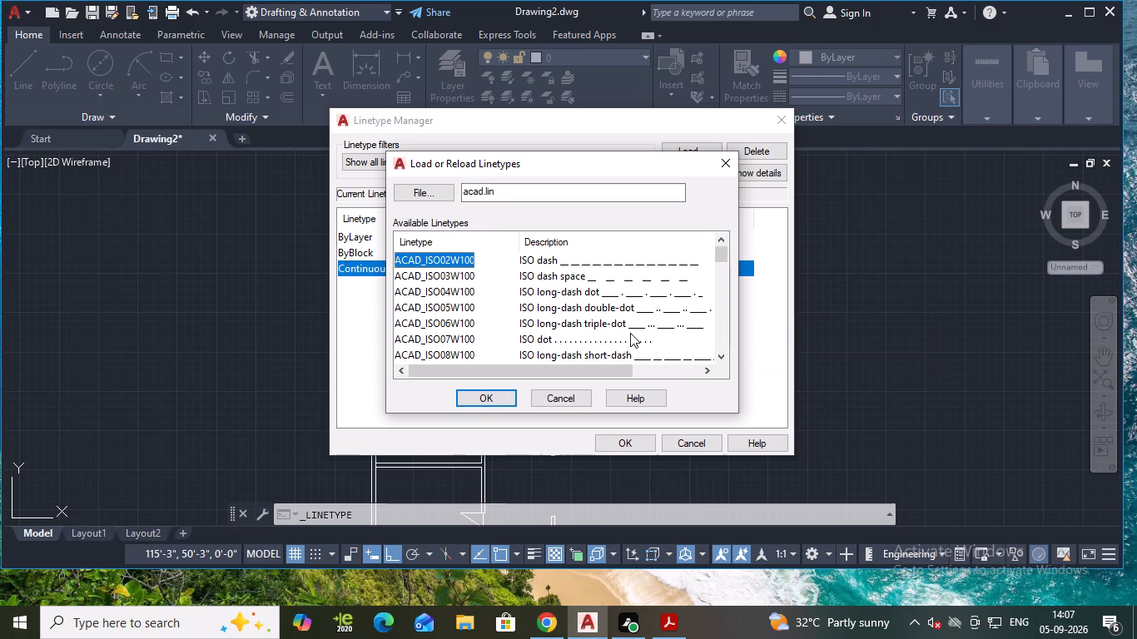
{"action": "left_click", "coordinate": [494, 399]}
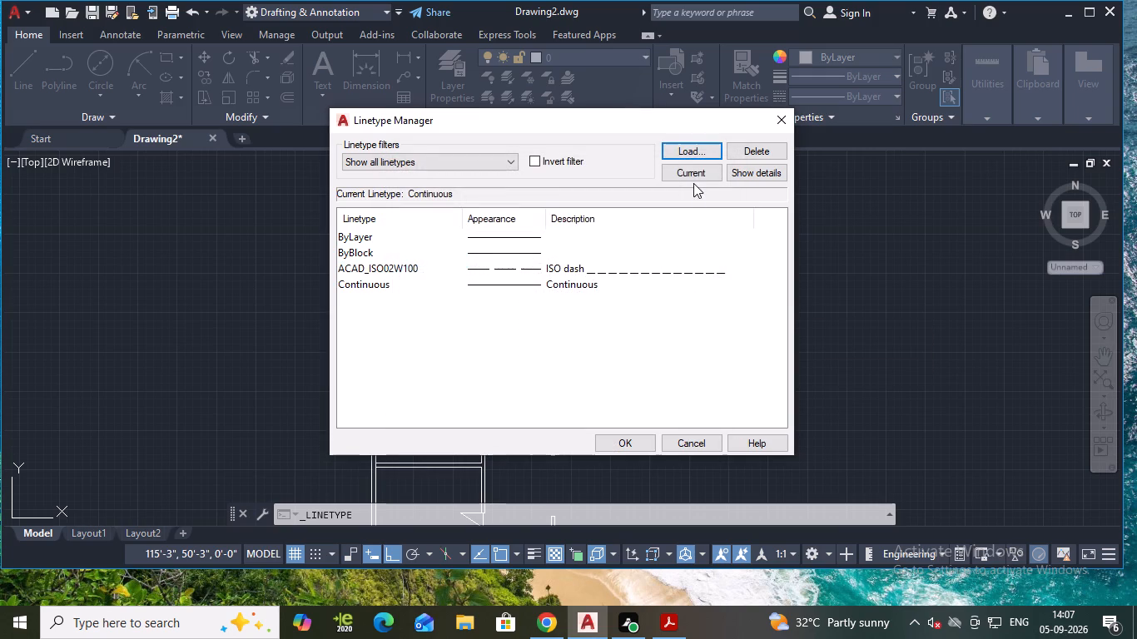
{"action": "left_click", "coordinate": [694, 173]}
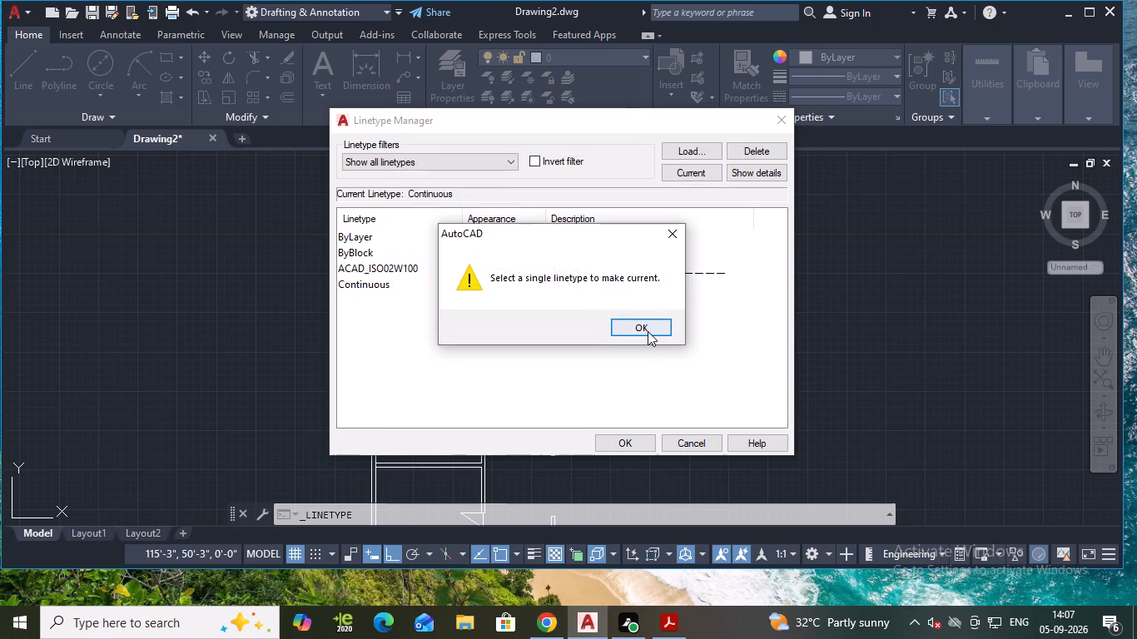
{"action": "left_click", "coordinate": [648, 331]}
{"action": "left_click", "coordinate": [772, 124]}
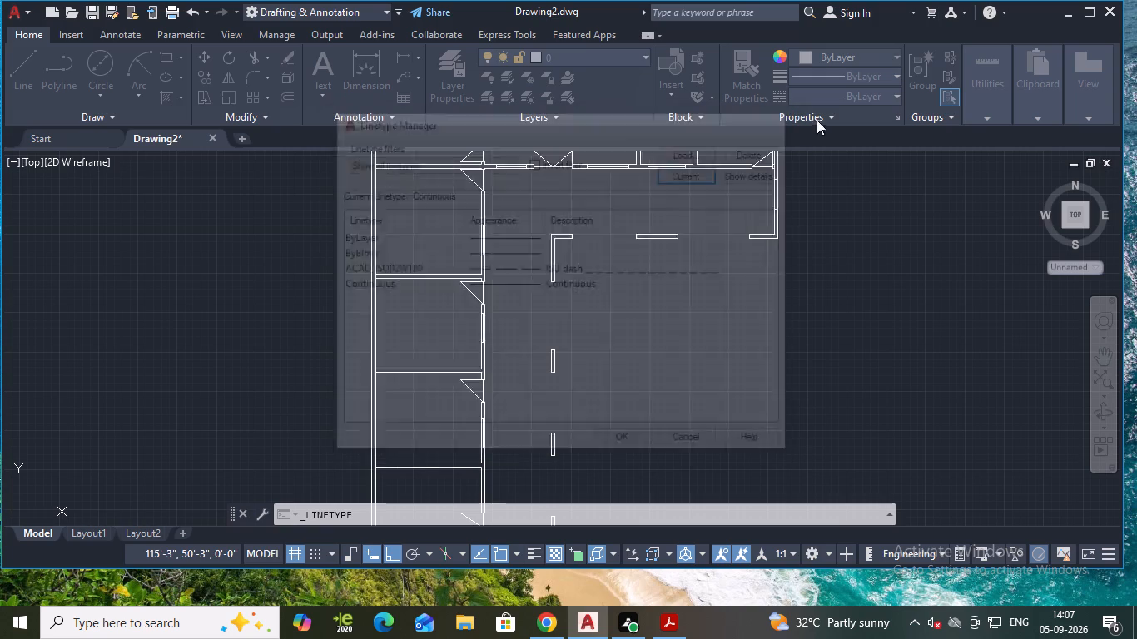
{"action": "left_click", "coordinate": [891, 93]}
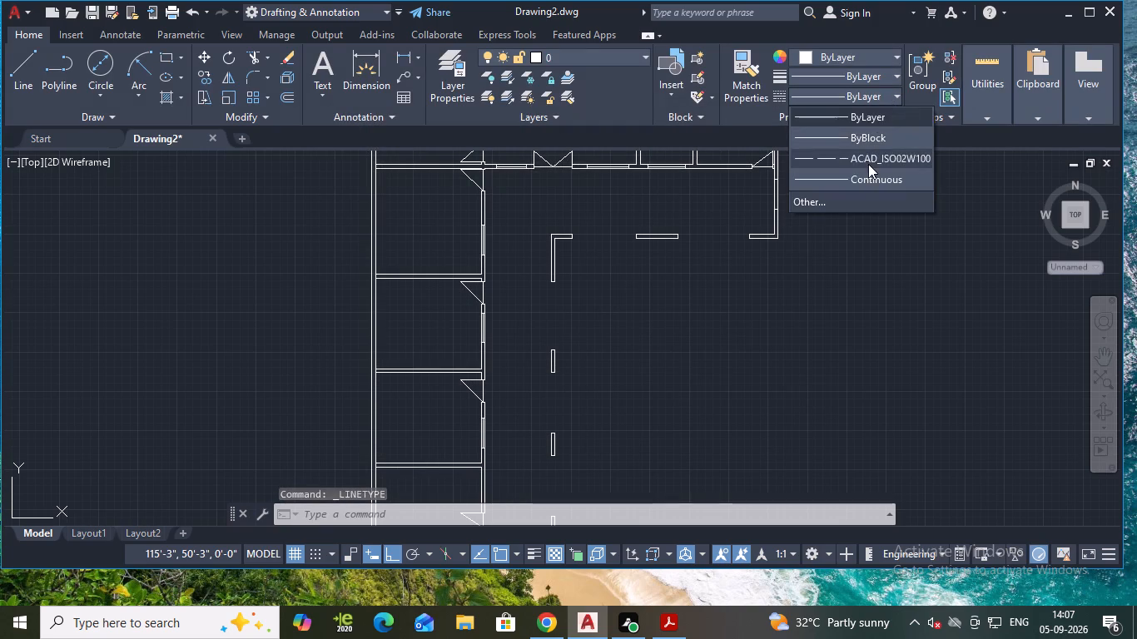
{"action": "left_click", "coordinate": [868, 164]}
Draw a dashed centre line between the jamb midpoints of the right-hand opening in the horizontal corridor's bottom wall.
{"action": "scroll", "coordinate": [734, 250], "scroll_direction": "up", "scroll_amount": 2}
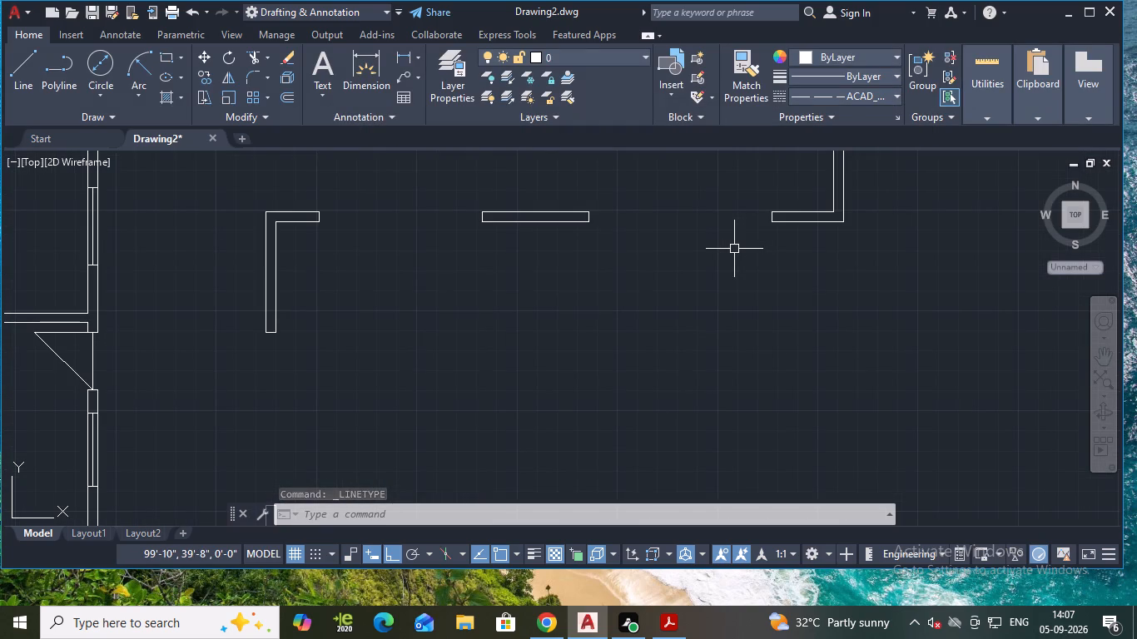
{"action": "key", "text": "l"}
{"action": "key", "text": "Return"}
{"action": "left_click", "coordinate": [772, 218]}
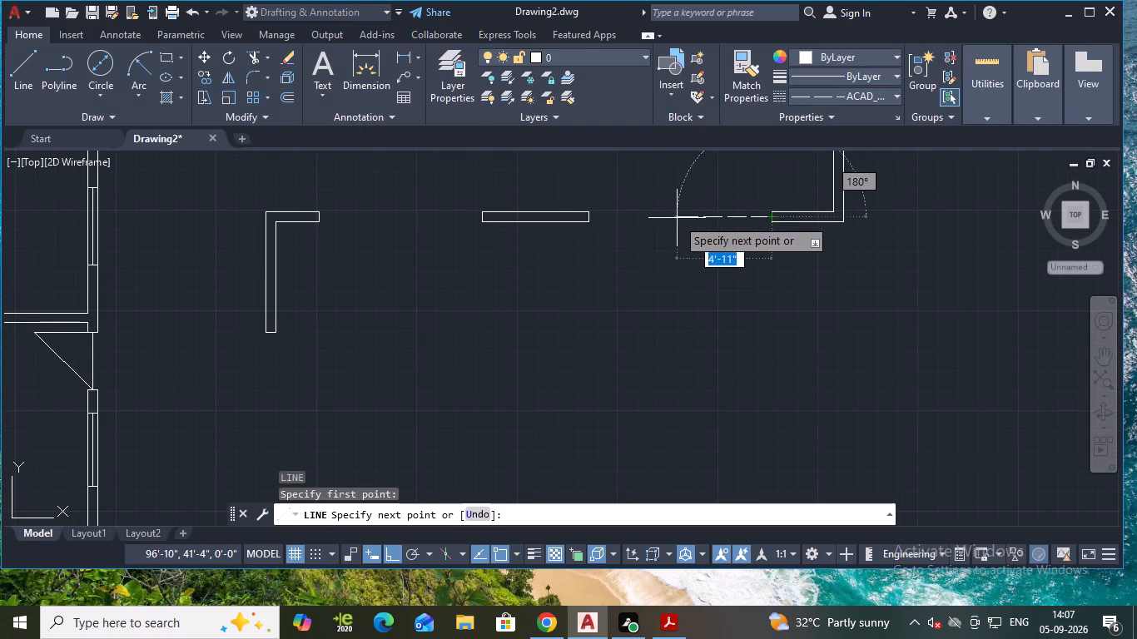
{"action": "left_click", "coordinate": [590, 216]}
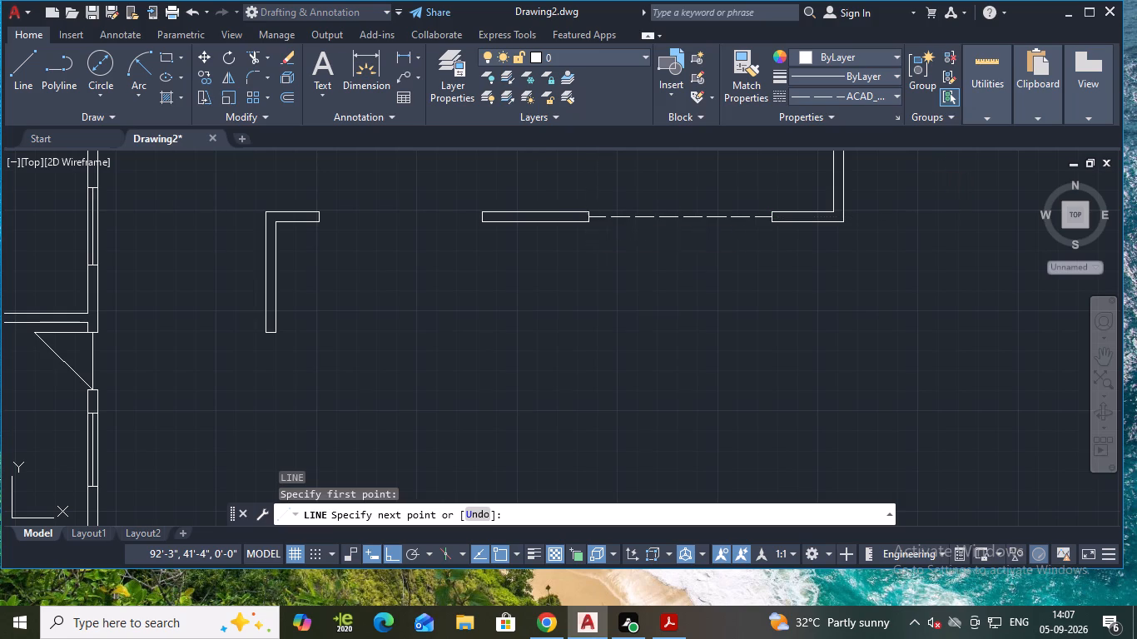
{"action": "key", "text": "space"}
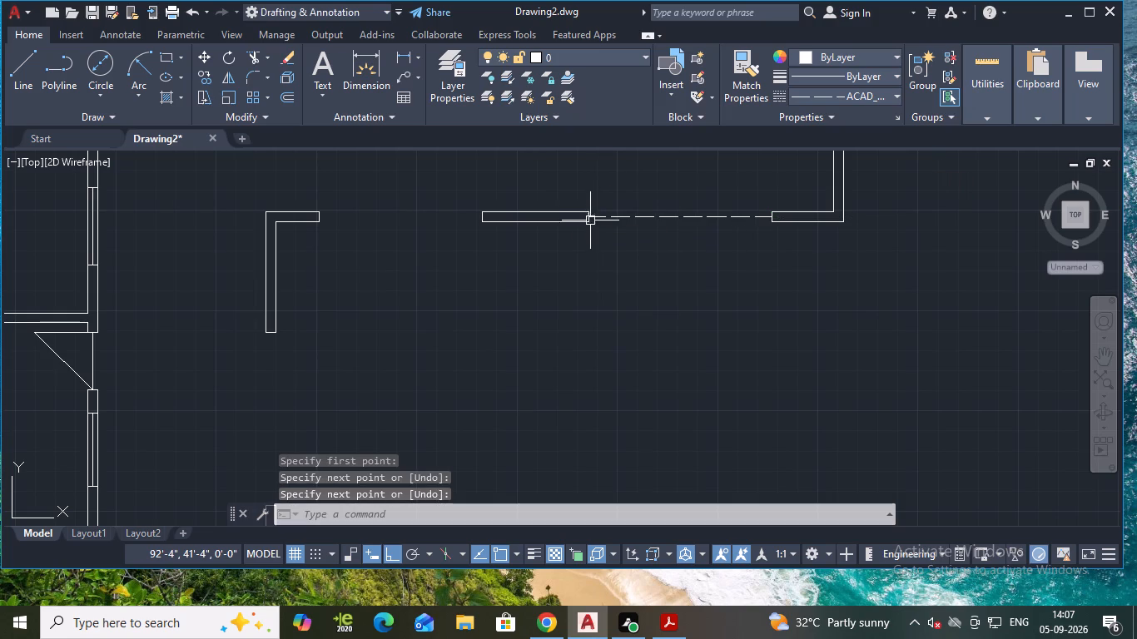
Draw an 8'-6" dashed centre line between the jamb midpoints of the opening nearest the inner corner in the horizontal corridor's bottom wall.
{"action": "key", "text": "space"}
{"action": "scroll", "coordinate": [467, 225], "scroll_direction": "up", "scroll_amount": 2}
{"action": "middle_click_drag", "start_coordinate": [466, 227], "coordinate": [561, 312]}
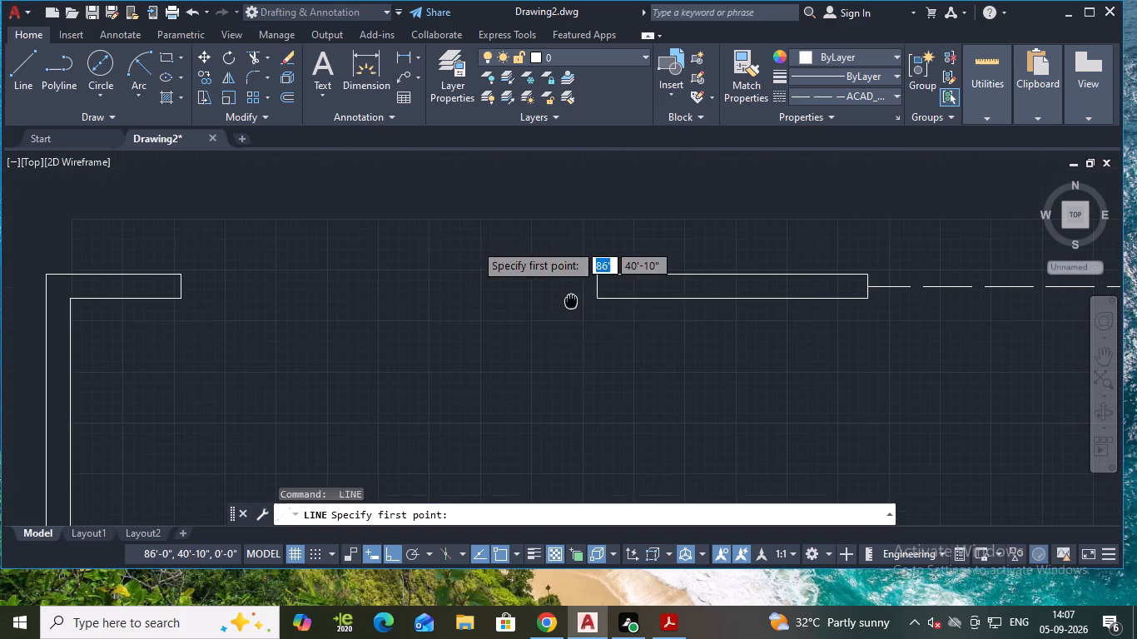
{"action": "left_click", "coordinate": [596, 285]}
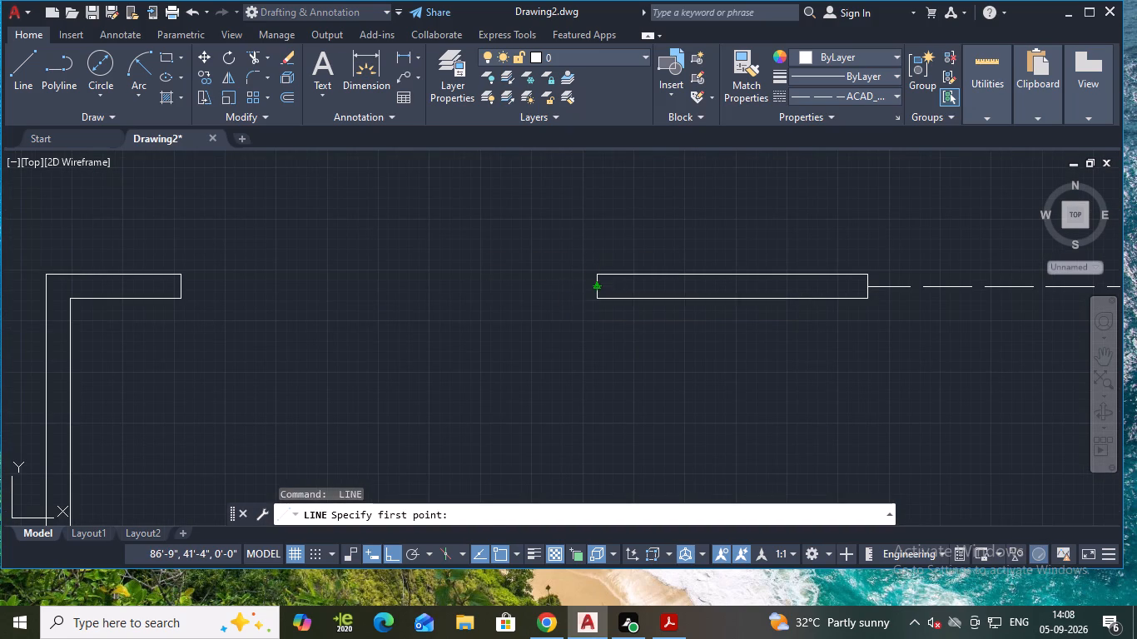
{"action": "left_click", "coordinate": [179, 289]}
{"action": "key", "text": "space"}
{"action": "scroll", "coordinate": [179, 289], "scroll_direction": "down", "scroll_amount": 3}
{"action": "middle_click_drag", "start_coordinate": [276, 279], "coordinate": [510, 276]}
{"action": "middle_click", "coordinate": [510, 276]}
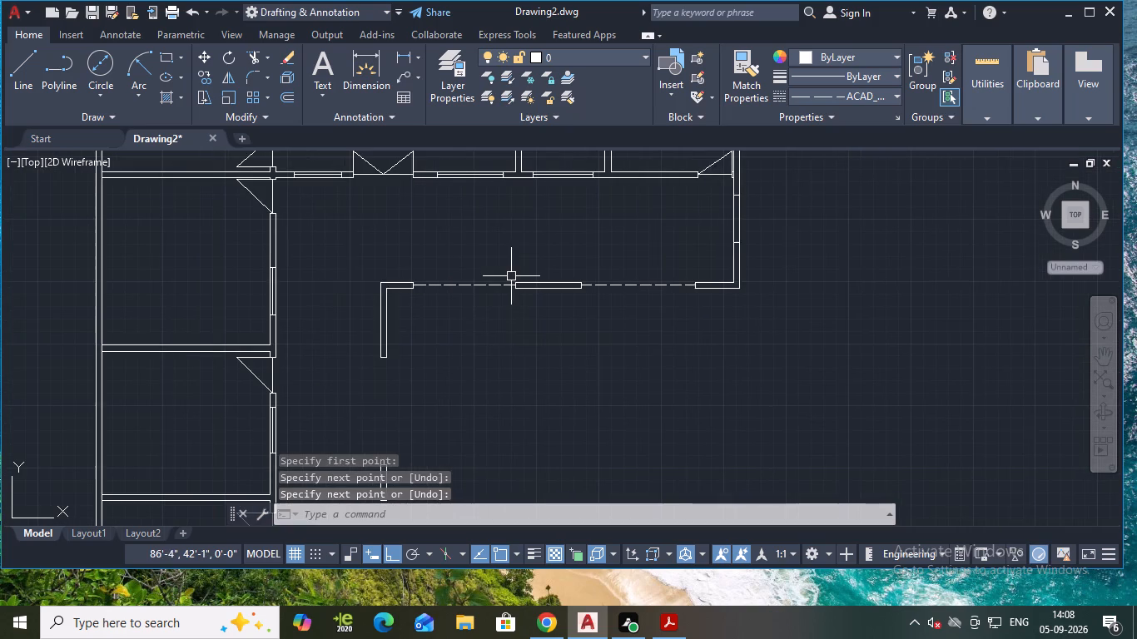
Draw a dashed centre line between the jamb midpoints of the topmost opening in the vertical corridor's right wall.
{"action": "key", "text": "space"}
{"action": "scroll", "coordinate": [343, 345], "scroll_direction": "up", "scroll_amount": 2}
{"action": "middle_click_drag", "start_coordinate": [406, 398], "coordinate": [465, 218]}
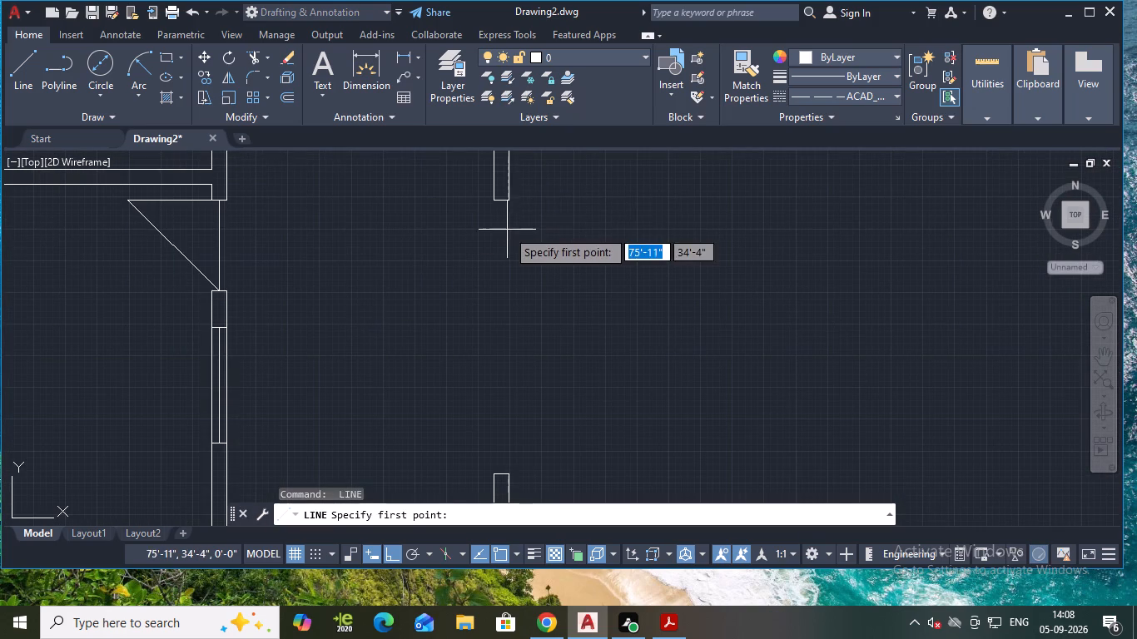
{"action": "left_click", "coordinate": [503, 199]}
{"action": "scroll", "coordinate": [465, 399], "scroll_direction": "down", "scroll_amount": 2}
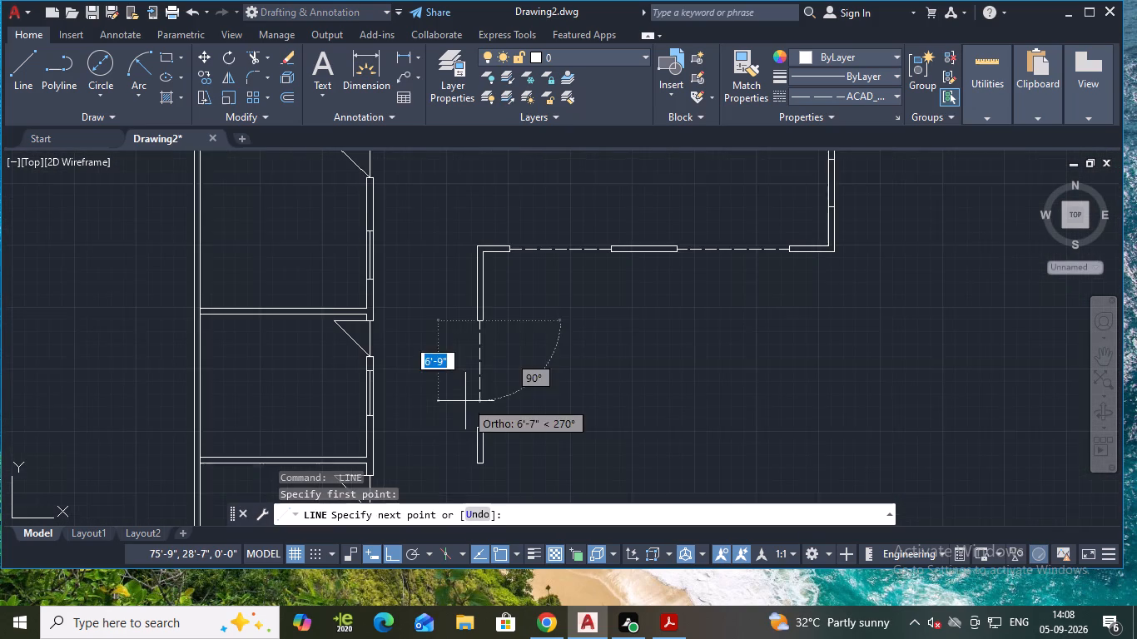
{"action": "middle_click_drag", "start_coordinate": [464, 399], "coordinate": [509, 225]}
{"action": "scroll", "coordinate": [514, 243], "scroll_direction": "up", "scroll_amount": 1}
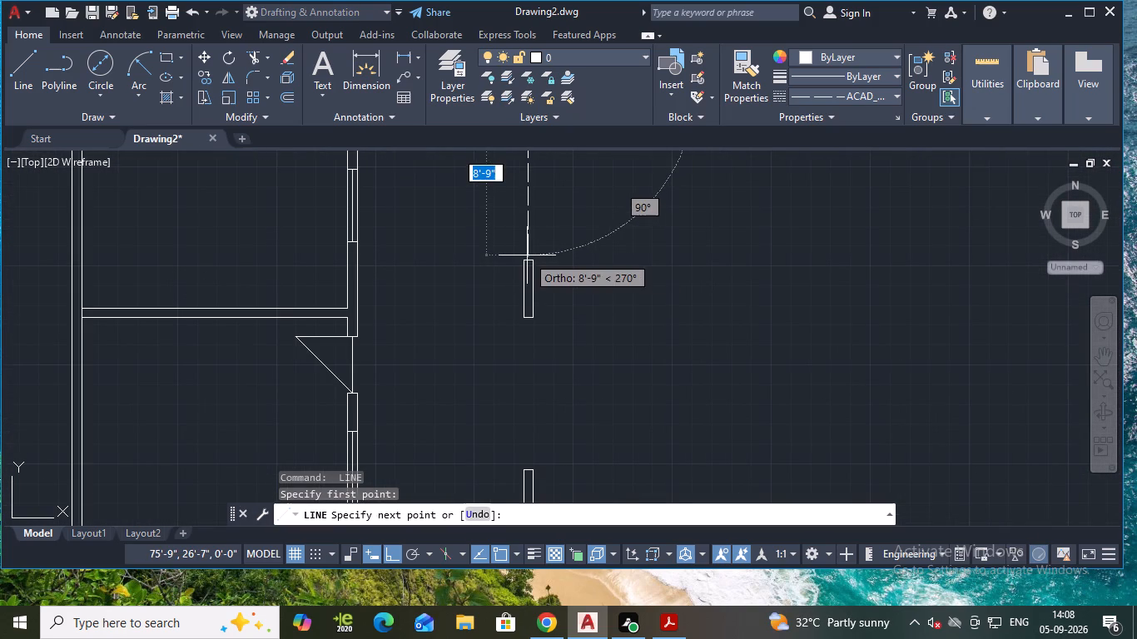
{"action": "left_click", "coordinate": [529, 261]}
{"action": "key", "text": "space"}
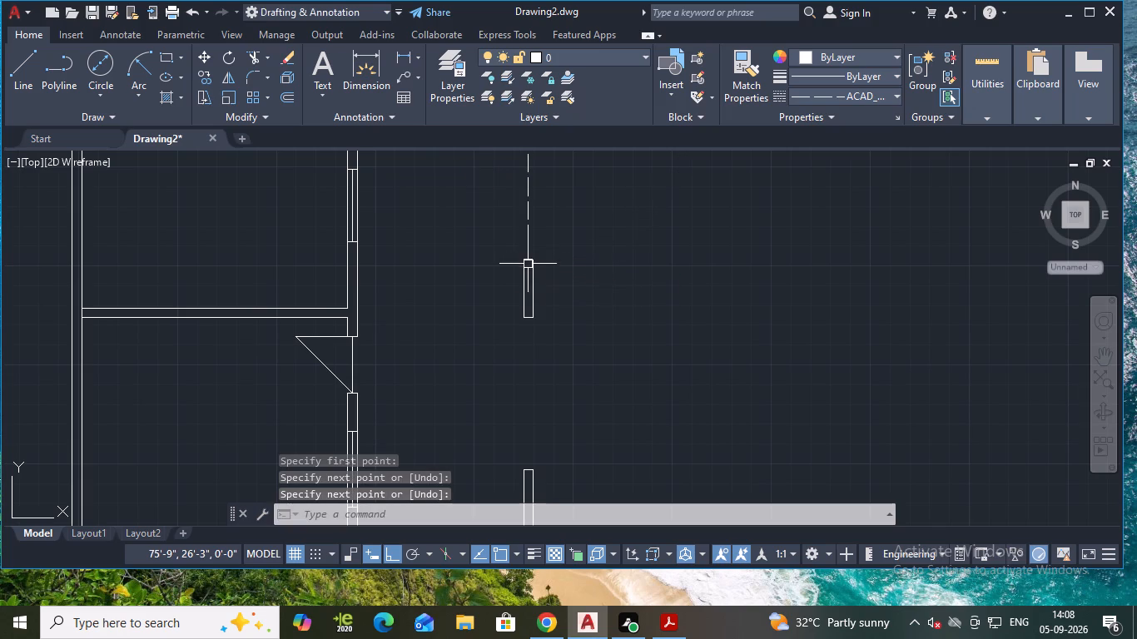
Draw an 8' dashed centre line between the jamb midpoints of the middle opening in the vertical corridor's right wall.
{"action": "middle_click_drag", "start_coordinate": [539, 297], "coordinate": [542, 182]}
{"action": "key", "text": "space"}
{"action": "scroll", "coordinate": [534, 206], "scroll_direction": "up", "scroll_amount": 2}
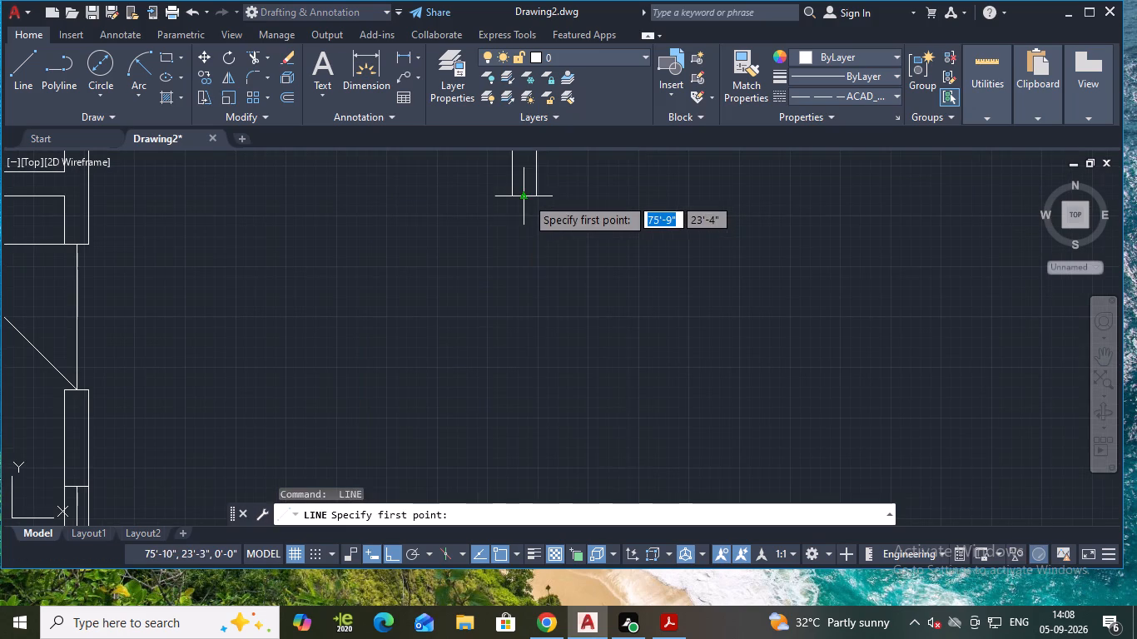
{"action": "left_click", "coordinate": [525, 194]}
{"action": "scroll", "coordinate": [536, 275], "scroll_direction": "down", "scroll_amount": 2}
{"action": "middle_click_drag", "start_coordinate": [536, 275], "coordinate": [529, 165]}
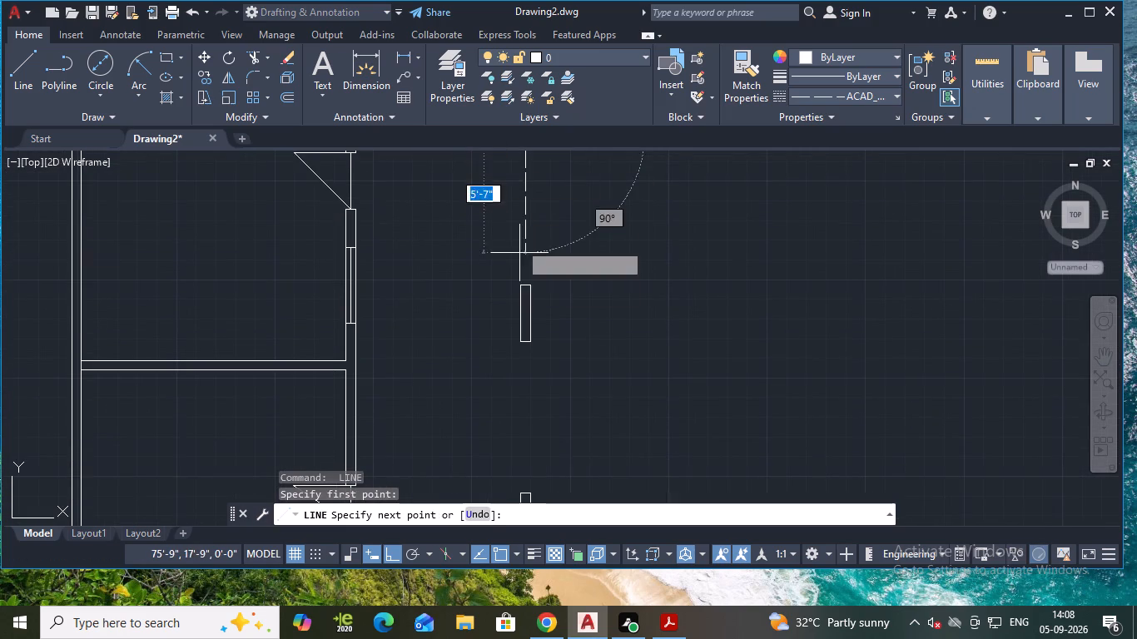
{"action": "scroll", "coordinate": [524, 288], "scroll_direction": "up", "scroll_amount": 2}
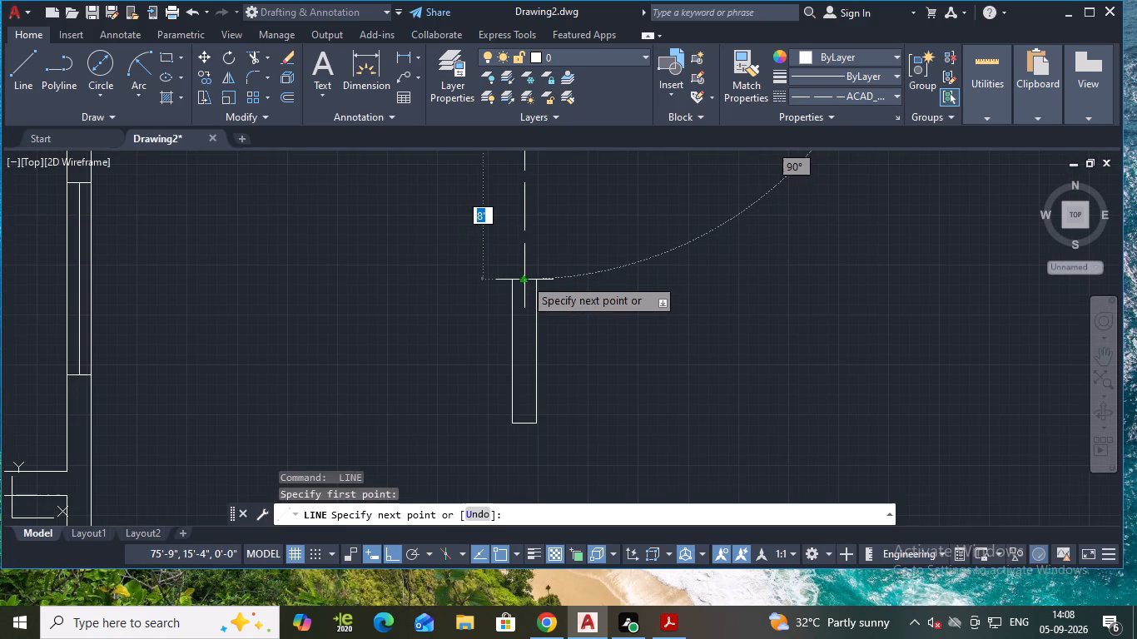
{"action": "left_click", "coordinate": [524, 278]}
{"action": "key", "text": "space"}
Draw a dashed centre line about 8' long between the jamb midpoints of the lowest opening in the vertical corridor's right wall.
{"action": "scroll", "coordinate": [533, 321], "scroll_direction": "down", "scroll_amount": 1}
{"action": "middle_click_drag", "start_coordinate": [533, 329], "coordinate": [533, 315]}
{"action": "middle_click_drag", "start_coordinate": [533, 306], "coordinate": [573, 138]}
{"action": "key", "text": "space"}
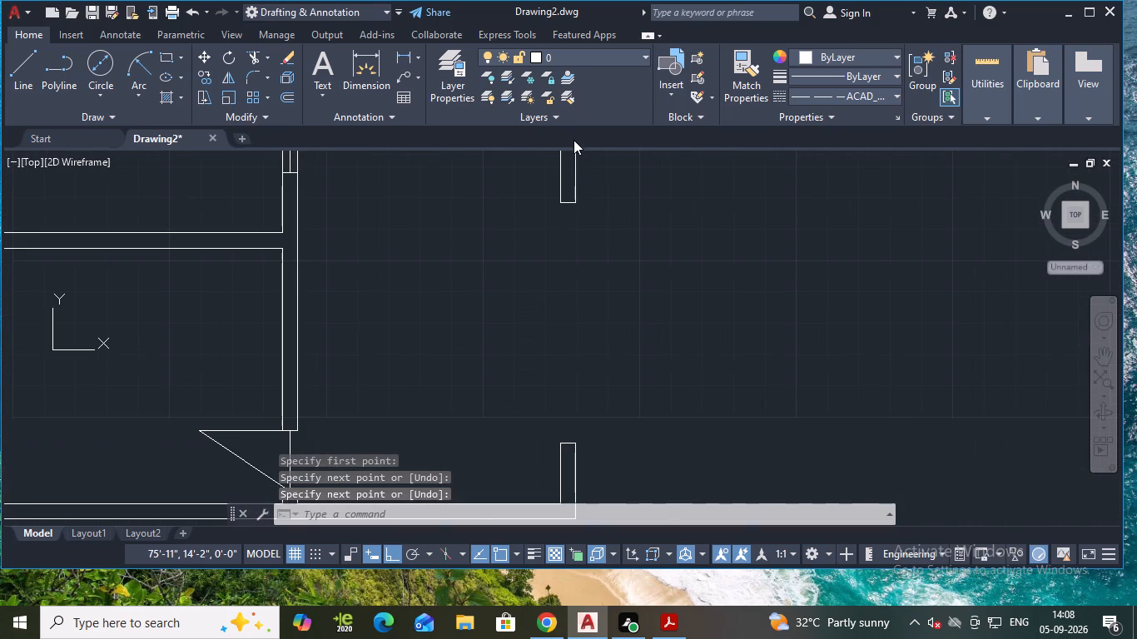
{"action": "left_click", "coordinate": [569, 206]}
{"action": "scroll", "coordinate": [557, 275], "scroll_direction": "down", "scroll_amount": 1}
{"action": "middle_click_drag", "start_coordinate": [557, 275], "coordinate": [583, 106]}
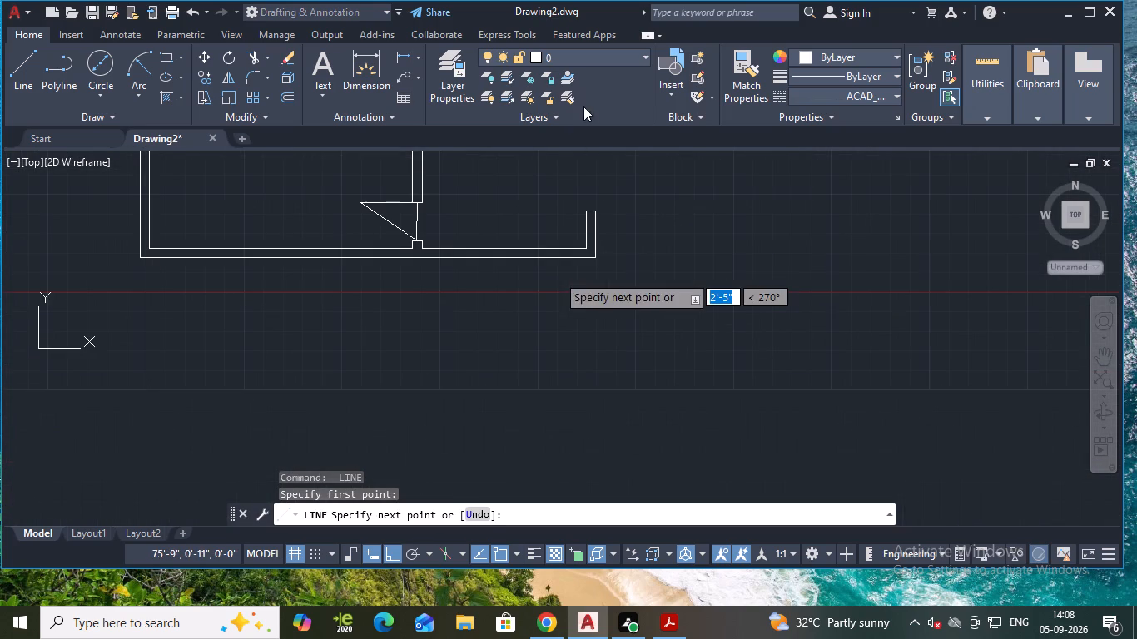
{"action": "scroll", "coordinate": [594, 206], "scroll_direction": "up", "scroll_amount": 1}
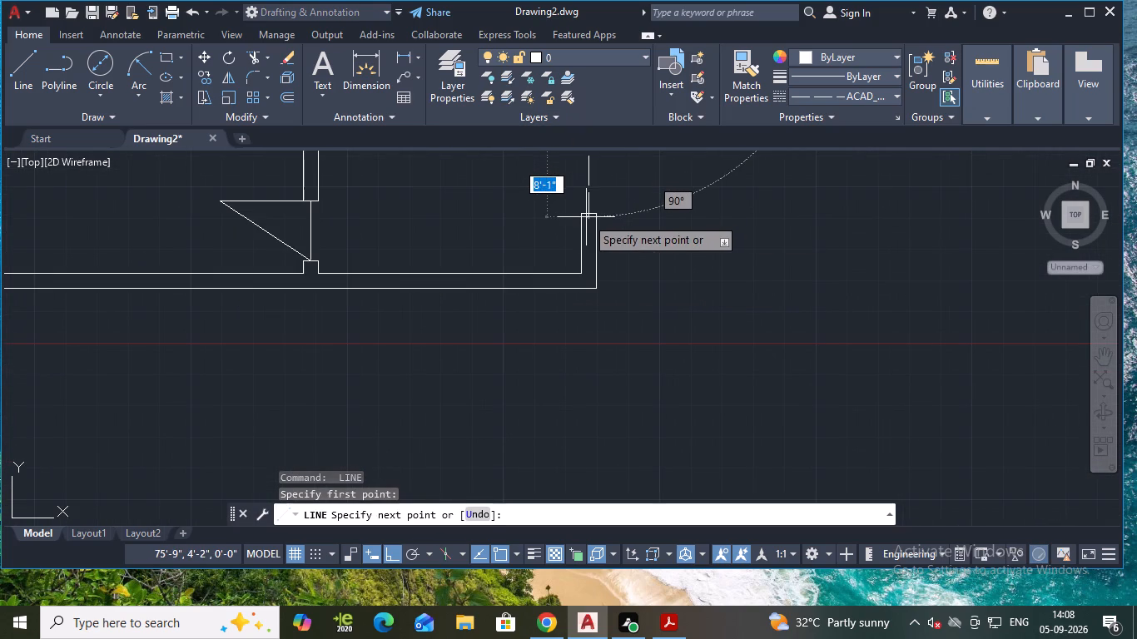
{"action": "left_click", "coordinate": [589, 211]}
{"action": "key", "text": "space"}
Look over the floor plan from the lowest corridor opening up to the large central room at the top.
{"action": "scroll", "coordinate": [606, 206], "scroll_direction": "down", "scroll_amount": 1}
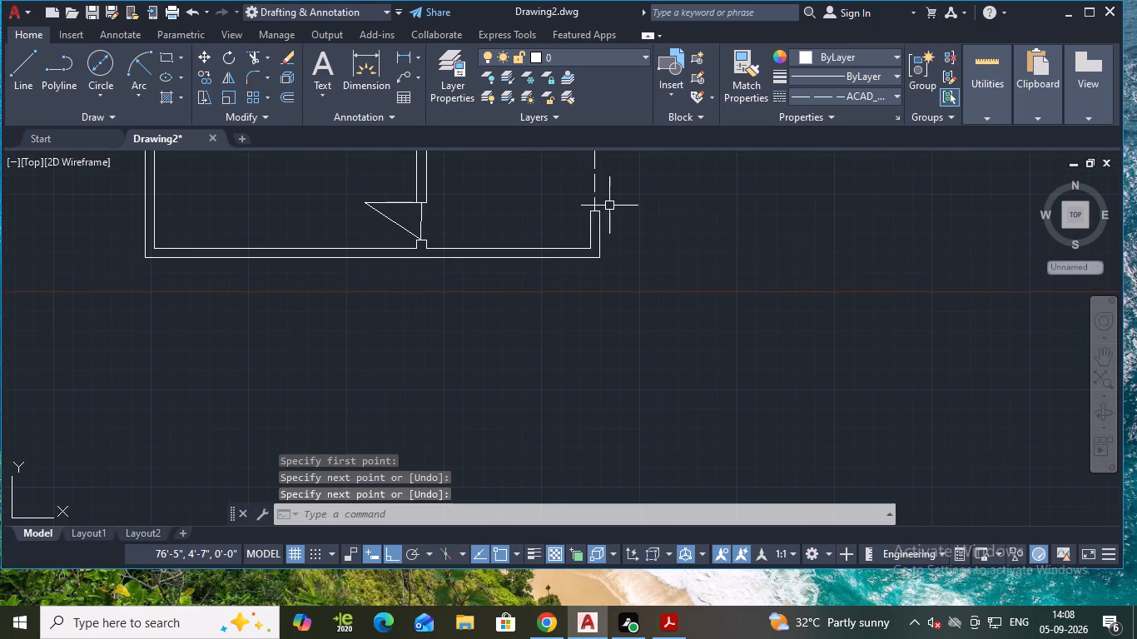
{"action": "scroll", "coordinate": [612, 206], "scroll_direction": "down", "scroll_amount": 2}
{"action": "middle_click_drag", "start_coordinate": [617, 220], "coordinate": [618, 321]}
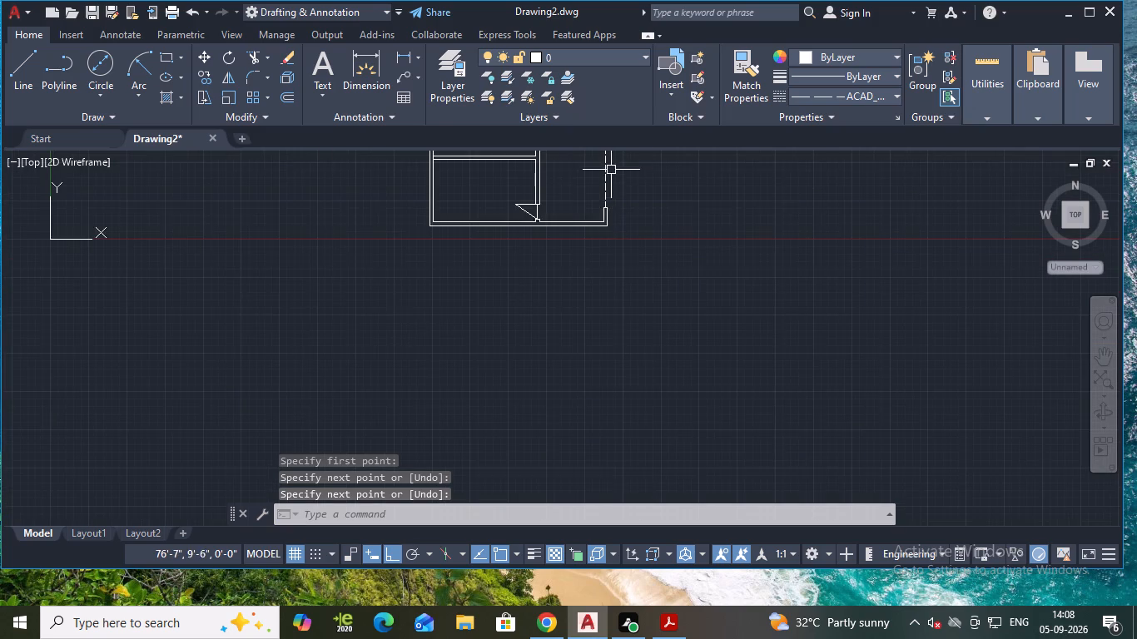
{"action": "middle_click_drag", "start_coordinate": [618, 321], "coordinate": [622, 334]}
{"action": "middle_click_drag", "start_coordinate": [682, 269], "coordinate": [638, 395]}
{"action": "middle_click_drag", "start_coordinate": [660, 339], "coordinate": [648, 453]}
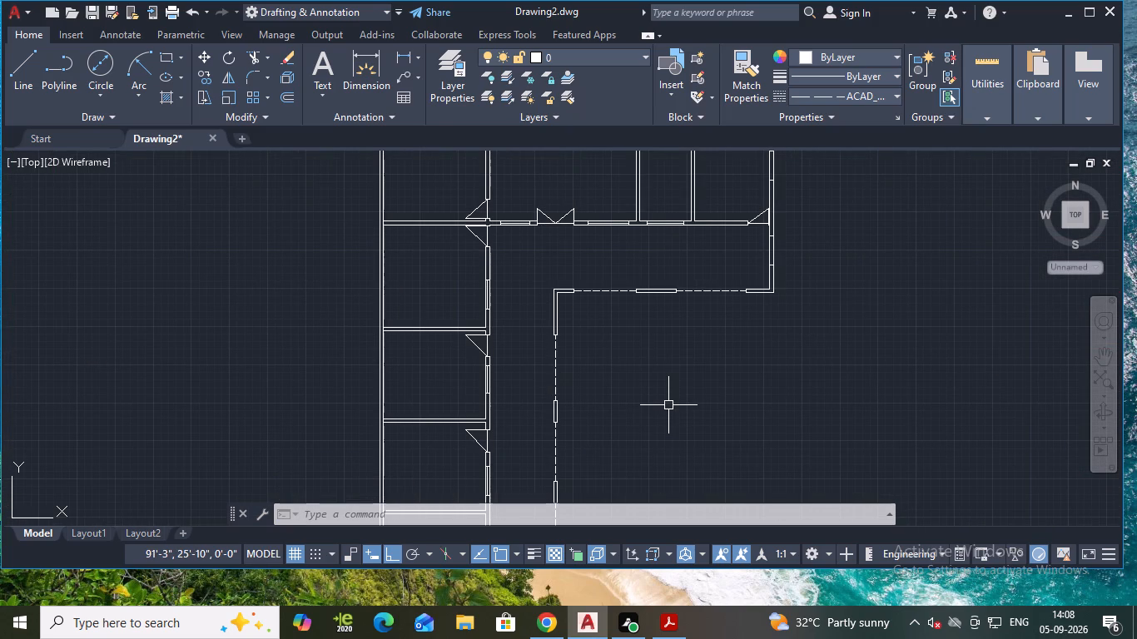
{"action": "scroll", "coordinate": [703, 354], "scroll_direction": "down", "scroll_amount": 1}
{"action": "middle_click_drag", "start_coordinate": [742, 334], "coordinate": [727, 369]}
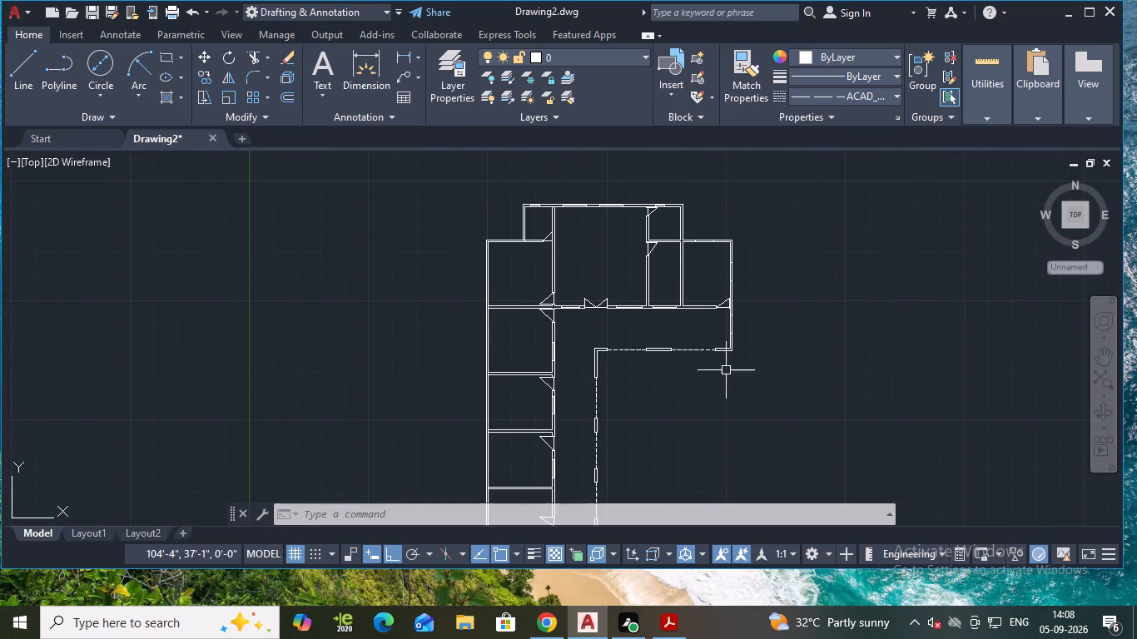
{"action": "middle_click_drag", "start_coordinate": [649, 225], "coordinate": [682, 344]}
{"action": "scroll", "coordinate": [604, 355], "scroll_direction": "up", "scroll_amount": 1}
{"action": "middle_click", "coordinate": [664, 319]}
{"action": "middle_click_drag", "start_coordinate": [656, 326], "coordinate": [638, 339]}
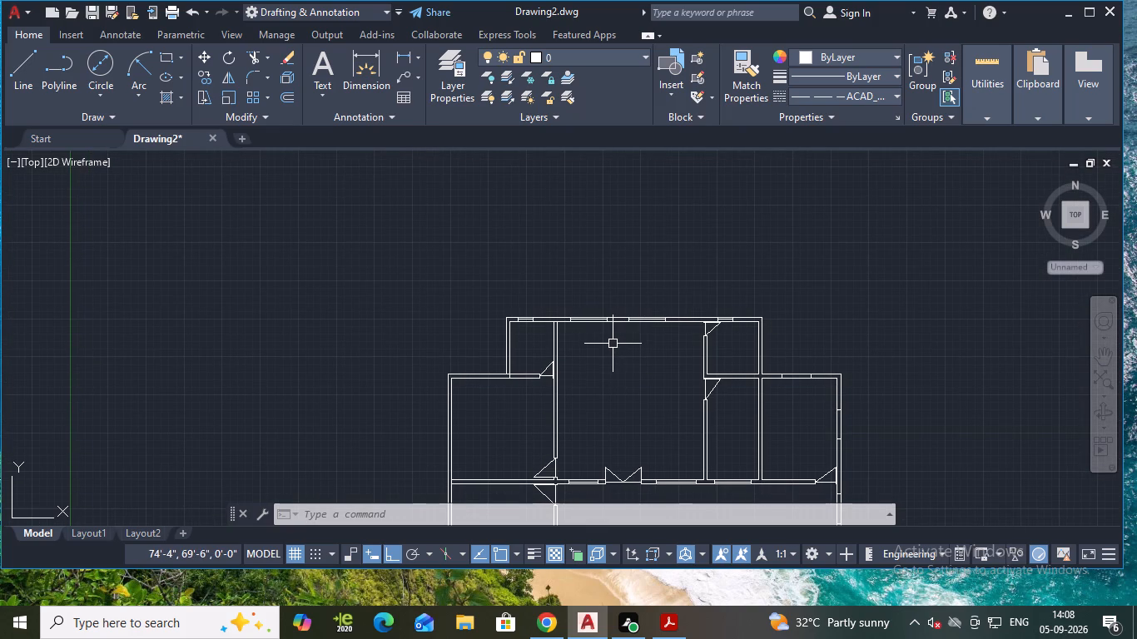
{"action": "scroll", "coordinate": [603, 344], "scroll_direction": "up", "scroll_amount": 1}
{"action": "scroll", "coordinate": [598, 374], "scroll_direction": "down", "scroll_amount": 1}
{"action": "middle_click_drag", "start_coordinate": [603, 409], "coordinate": [603, 321]}
{"action": "key", "text": "Escape"}
{"action": "key", "text": "Escape"}
{"action": "key", "text": "Escape"}
{"action": "key", "text": "Escape"}
{"action": "key", "text": "Escape"}
{"action": "key", "text": "Escape"}
{"action": "key", "text": "Escape"}
{"action": "key", "text": "Escape"}
{"action": "key", "text": "Escape"}
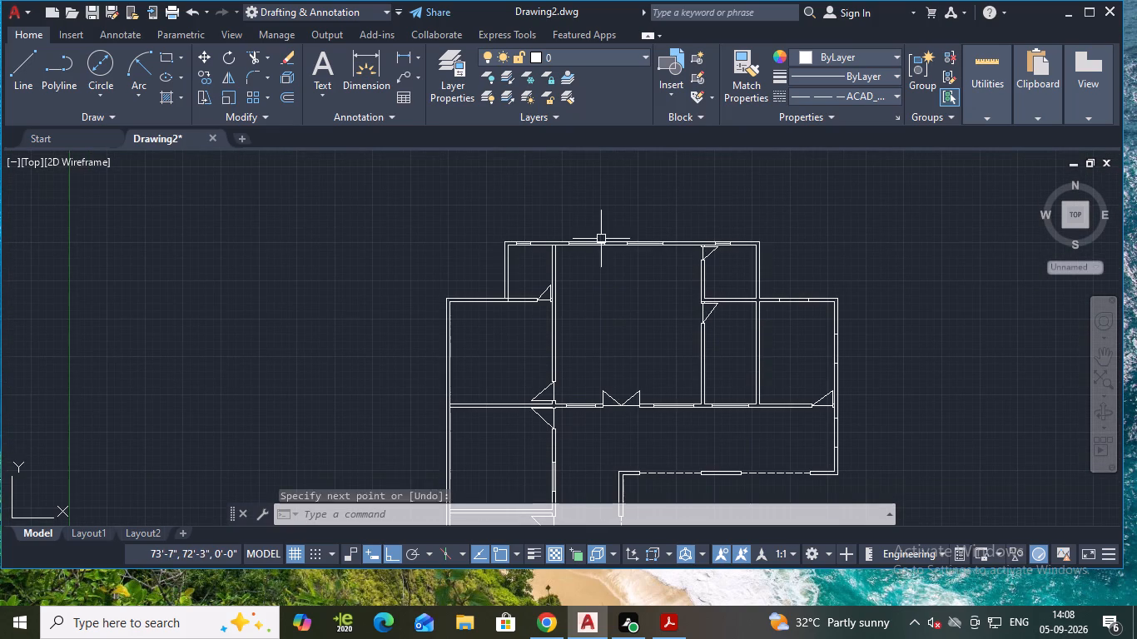
Start a multiline text box inside the large central room at the top of the plan.
{"action": "left_click", "coordinate": [324, 88]}
{"action": "left_click", "coordinate": [345, 131]}
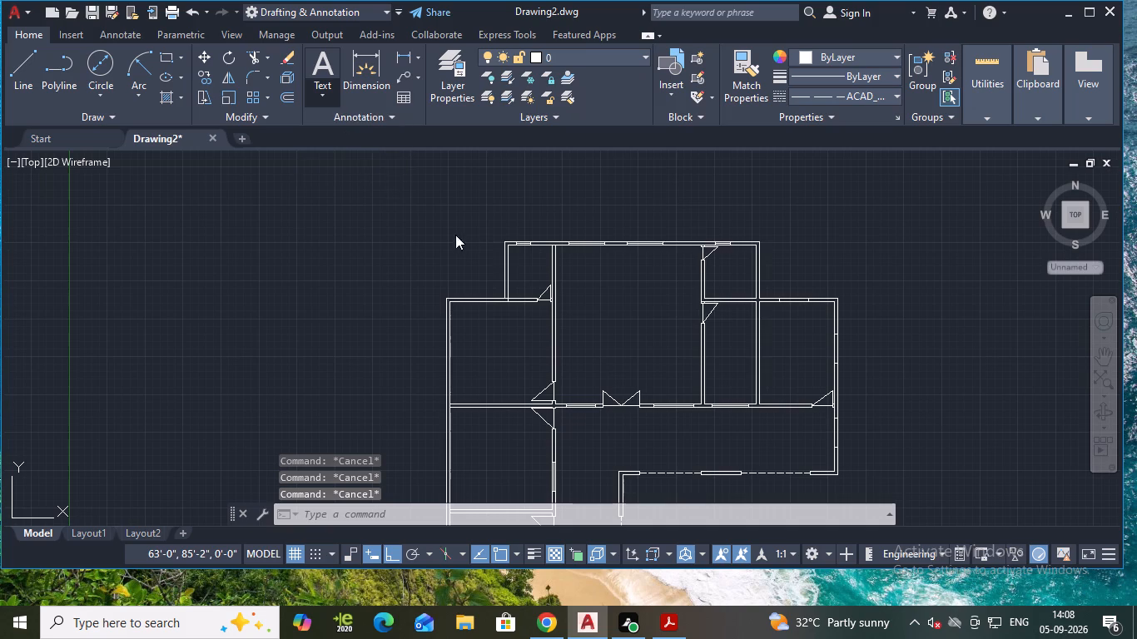
{"action": "scroll", "coordinate": [586, 304], "scroll_direction": "up", "scroll_amount": 2}
{"action": "middle_click_drag", "start_coordinate": [624, 301], "coordinate": [484, 271]}
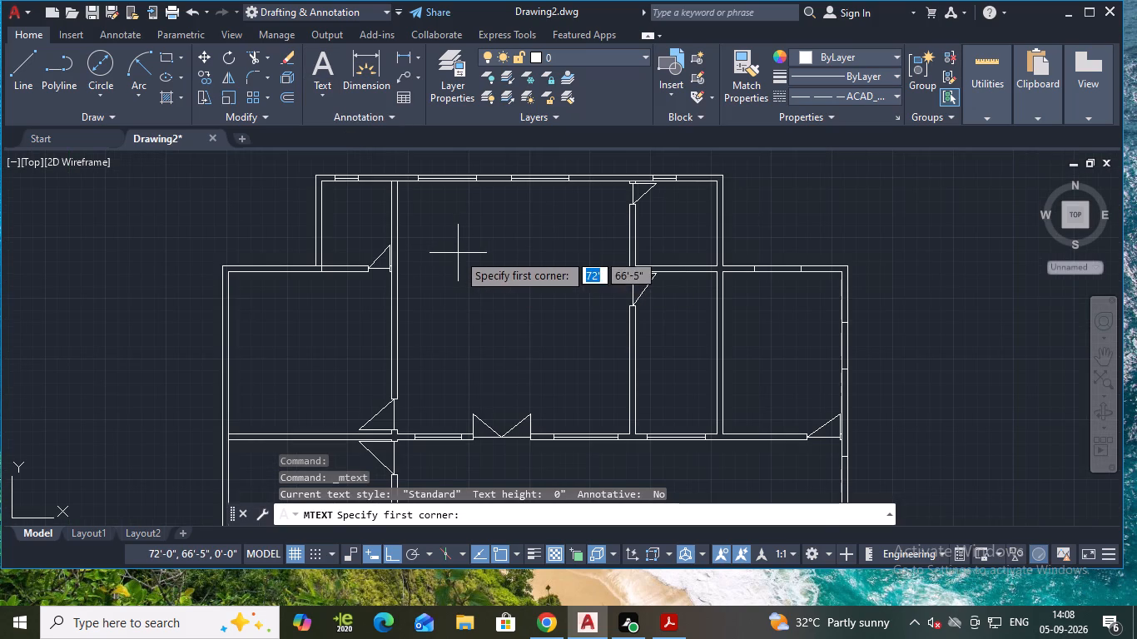
{"action": "double_click", "coordinate": [458, 253]}
{"action": "left_click", "coordinate": [458, 255]}
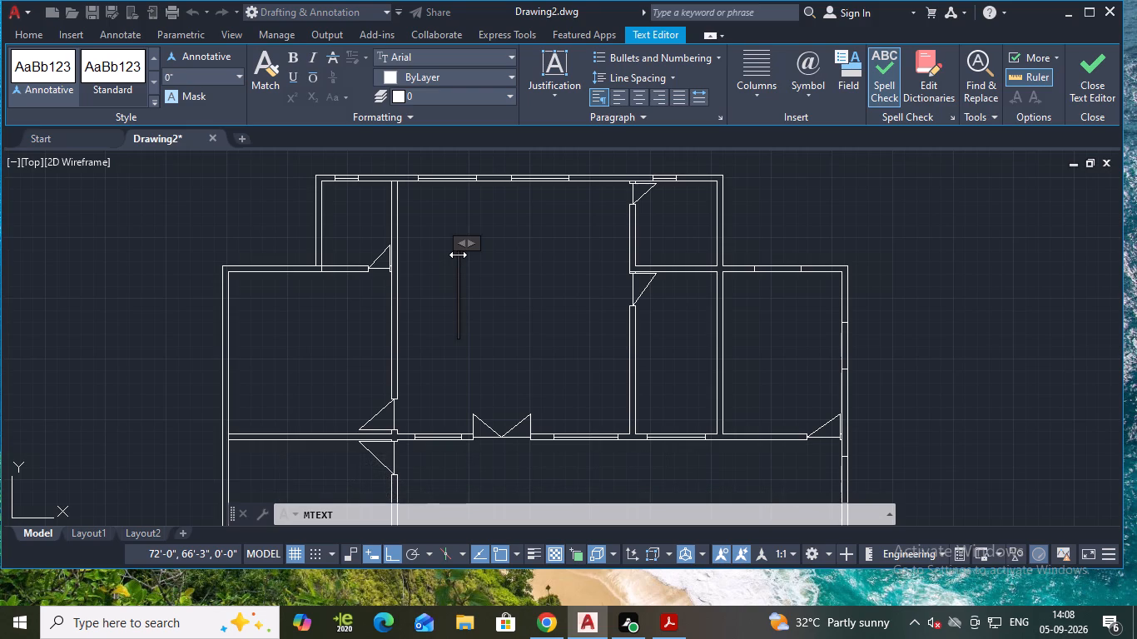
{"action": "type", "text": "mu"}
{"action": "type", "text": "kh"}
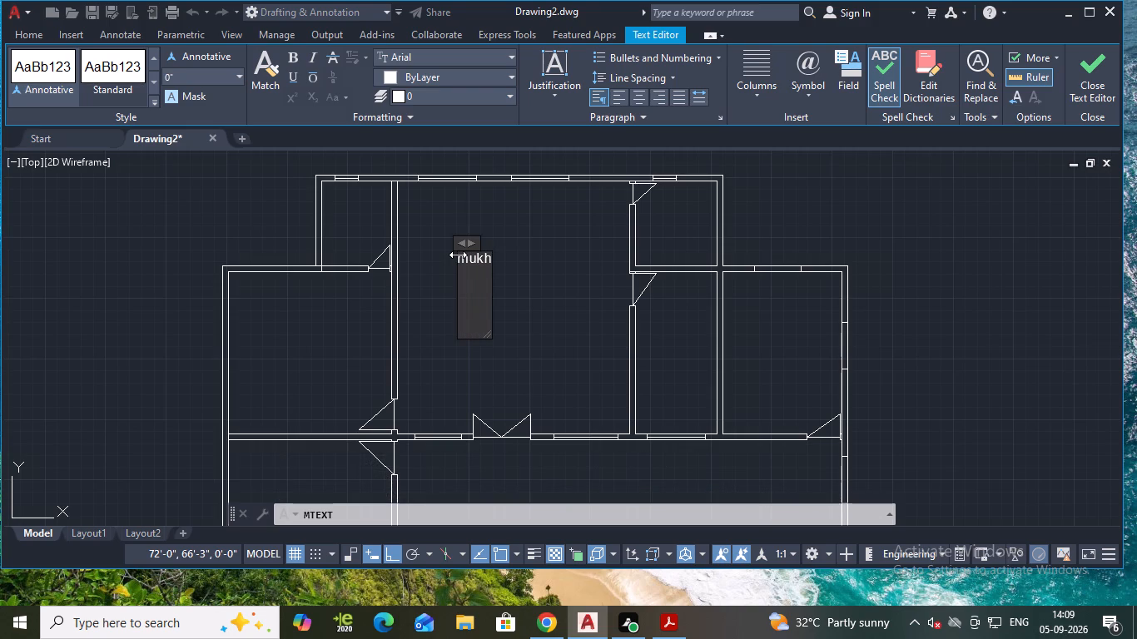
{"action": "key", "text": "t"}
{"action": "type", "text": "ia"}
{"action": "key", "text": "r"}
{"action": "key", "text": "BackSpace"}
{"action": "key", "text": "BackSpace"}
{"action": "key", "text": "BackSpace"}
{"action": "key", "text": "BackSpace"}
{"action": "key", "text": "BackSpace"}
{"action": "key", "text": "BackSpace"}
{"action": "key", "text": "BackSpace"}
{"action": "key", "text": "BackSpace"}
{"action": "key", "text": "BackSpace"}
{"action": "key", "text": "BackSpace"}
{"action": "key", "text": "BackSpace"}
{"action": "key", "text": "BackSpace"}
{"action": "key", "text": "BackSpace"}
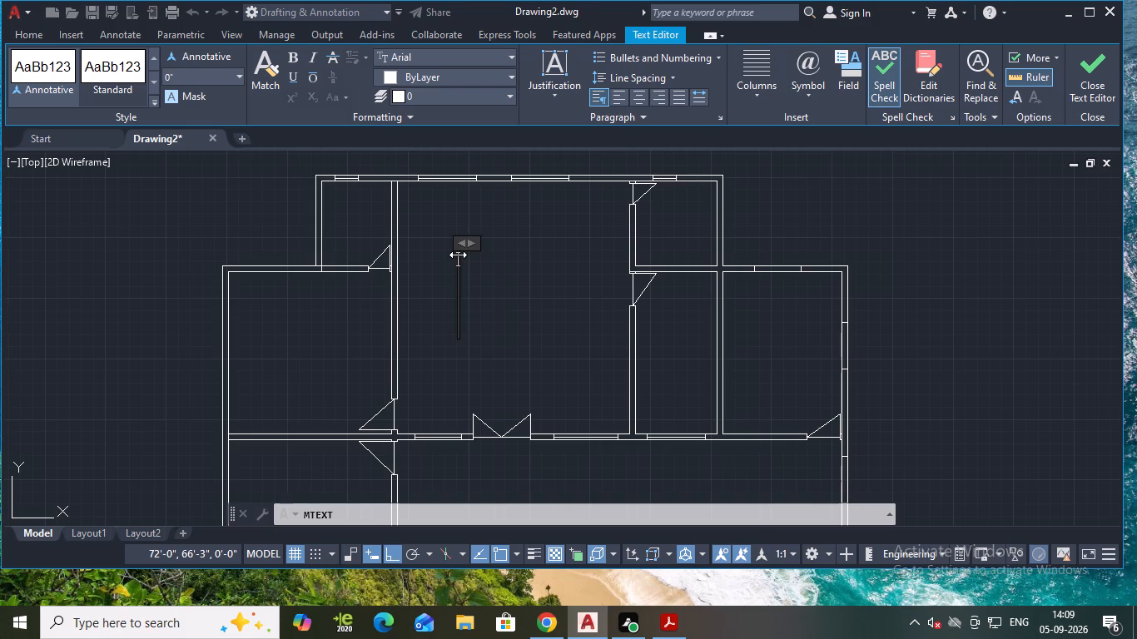
Enter the room label MUKHTIAR KAR OFFICE with 20'*18' on a second line, and save the text.
{"action": "type", "text": "MU"}
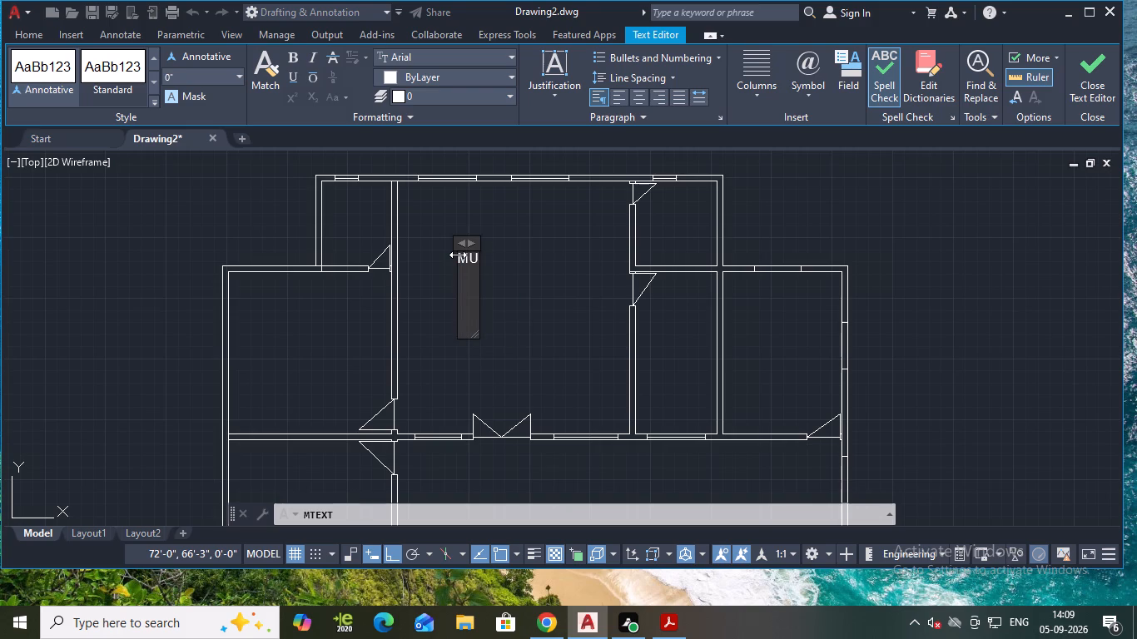
{"action": "key", "text": "k"}
{"action": "key", "text": "a"}
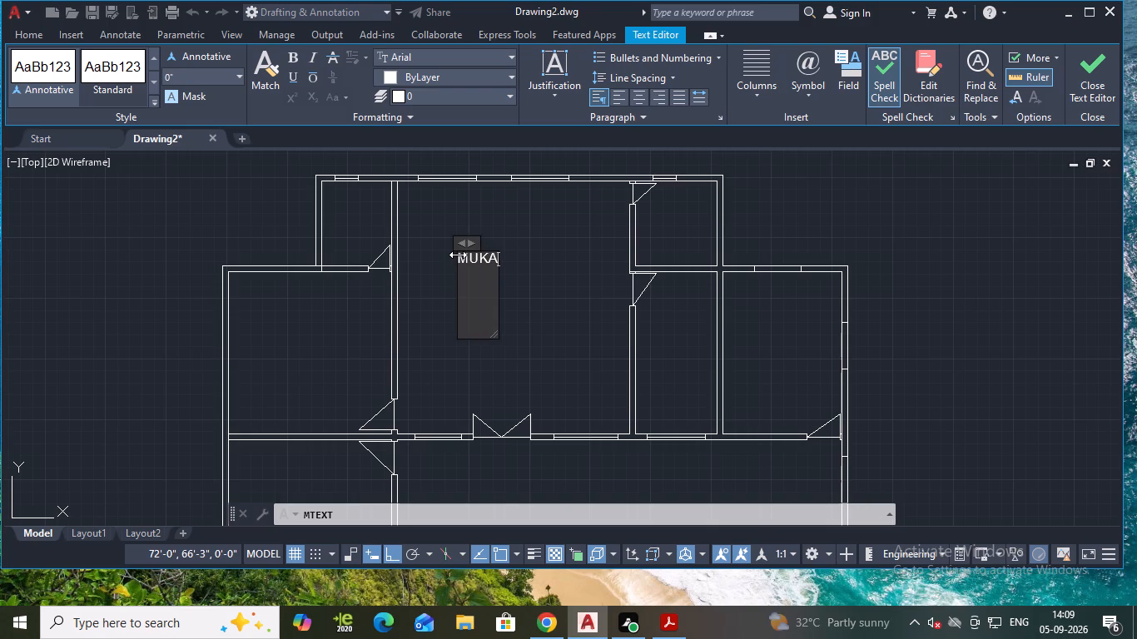
{"action": "key", "text": "BackSpace"}
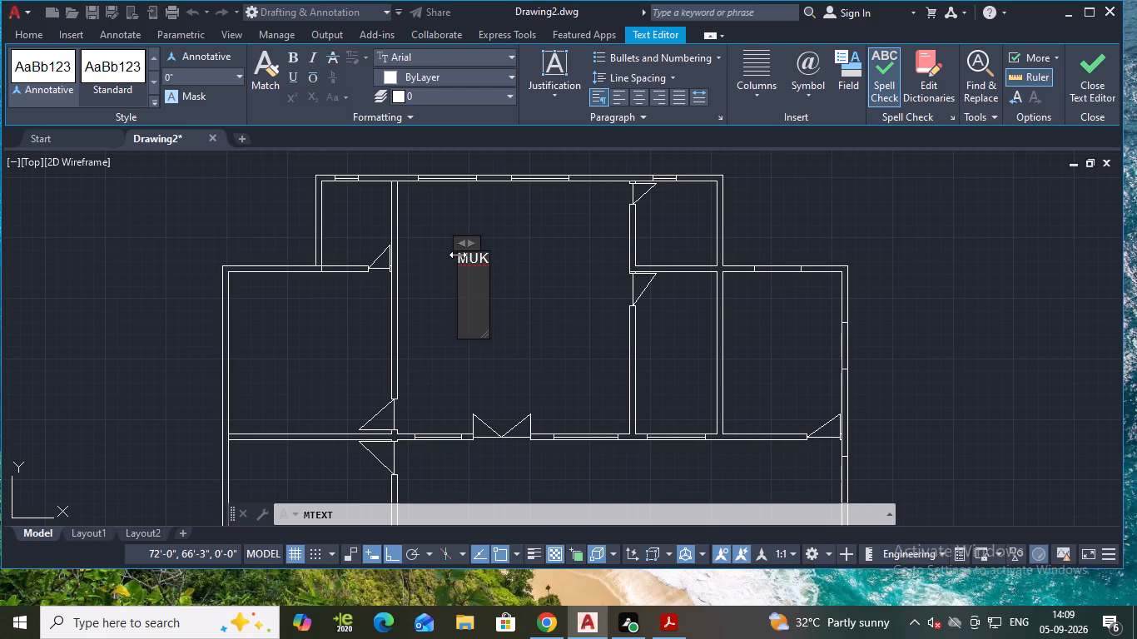
{"action": "type", "text": "HI"}
{"action": "key", "text": "BackSpace"}
{"action": "type", "text": "TIAR"}
{"action": "key", "text": "space"}
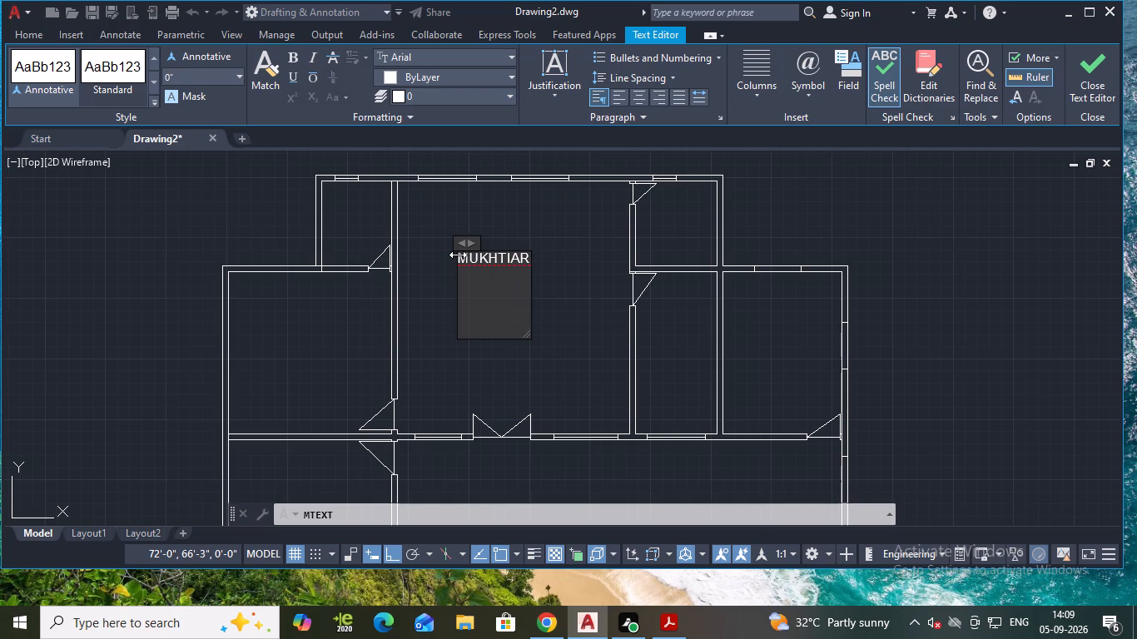
{"action": "type", "text": "KAR"}
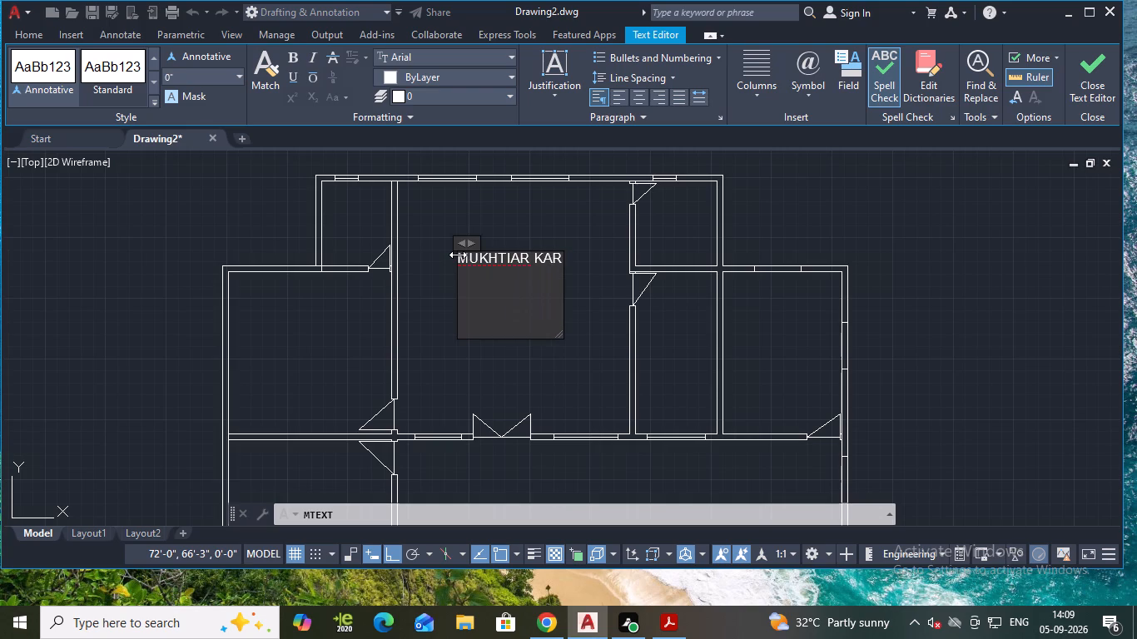
{"action": "key", "text": "space"}
{"action": "type", "text": "OFFICE"}
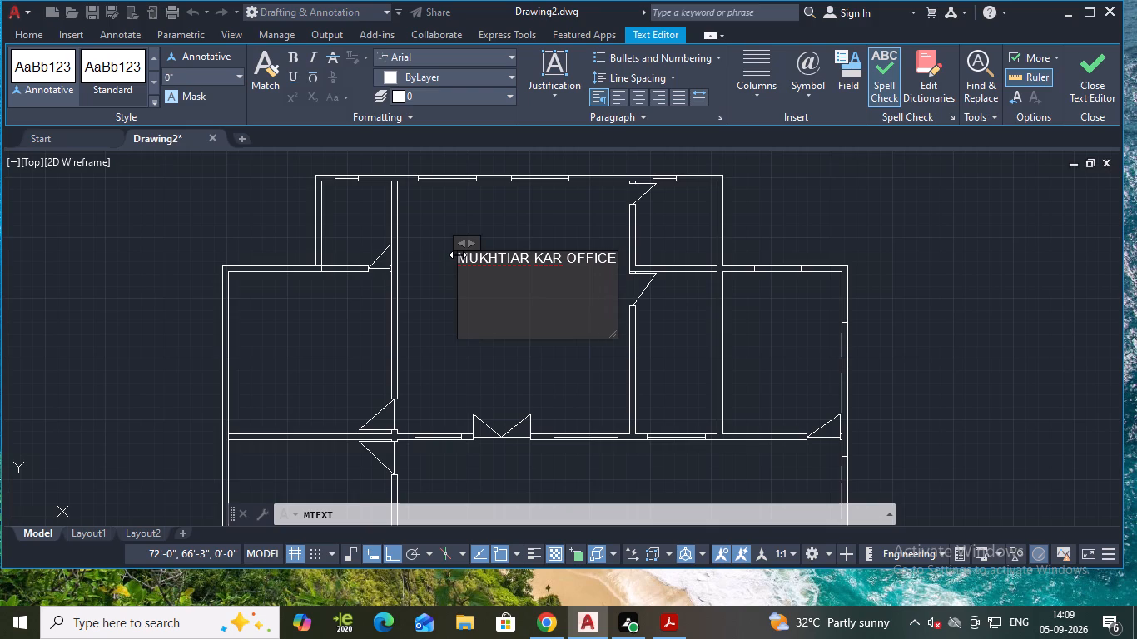
{"action": "key", "text": "Return"}
{"action": "type", "text": "20'"}
{"action": "key", "text": "asterisk"}
{"action": "type", "text": "18'"}
{"action": "key", "text": "Escape"}
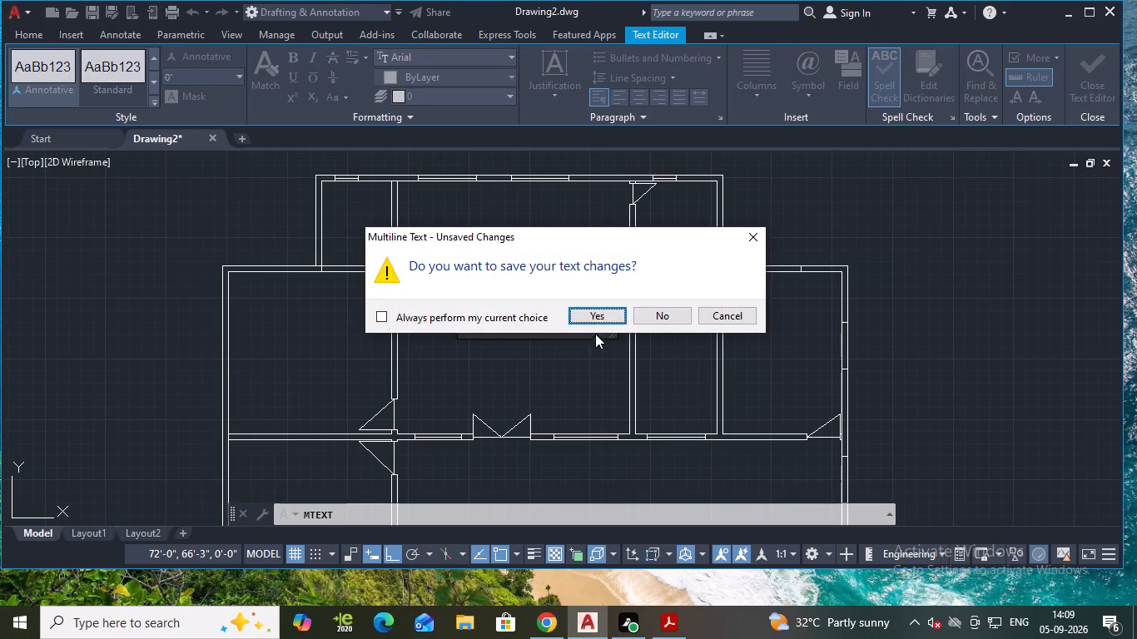
{"action": "left_click", "coordinate": [604, 317]}
Scale up the tiny room label from a base point at its insertion point until it is readable at plan size.
{"action": "left_click_drag", "start_coordinate": [470, 240], "coordinate": [466, 240]}
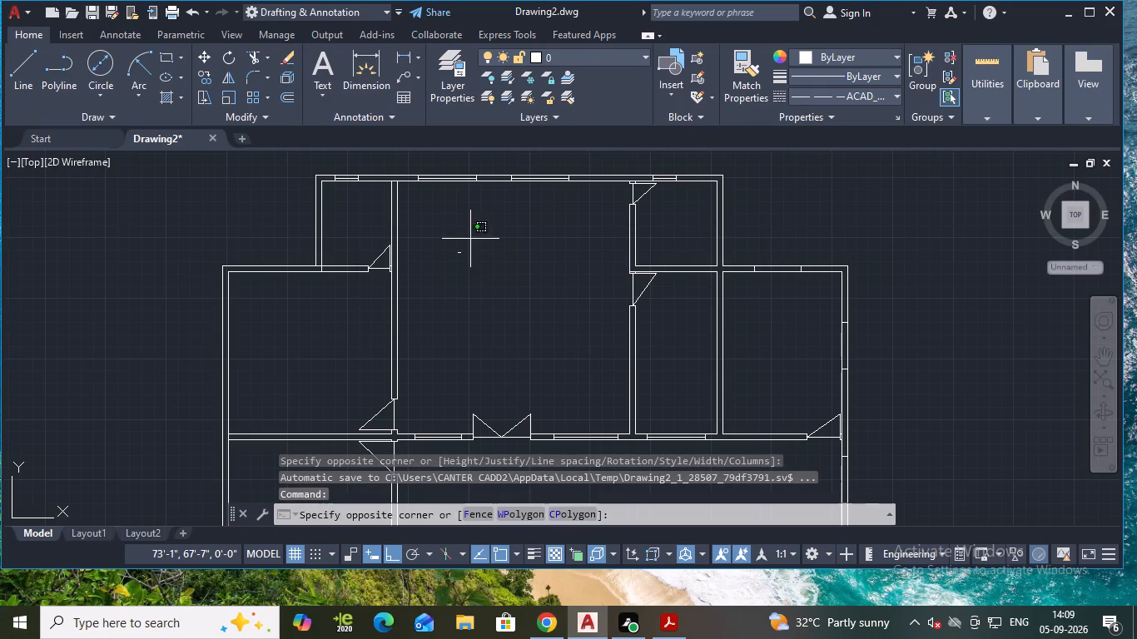
{"action": "left_click_drag", "start_coordinate": [466, 240], "coordinate": [503, 277]}
{"action": "type", "text": "SC"}
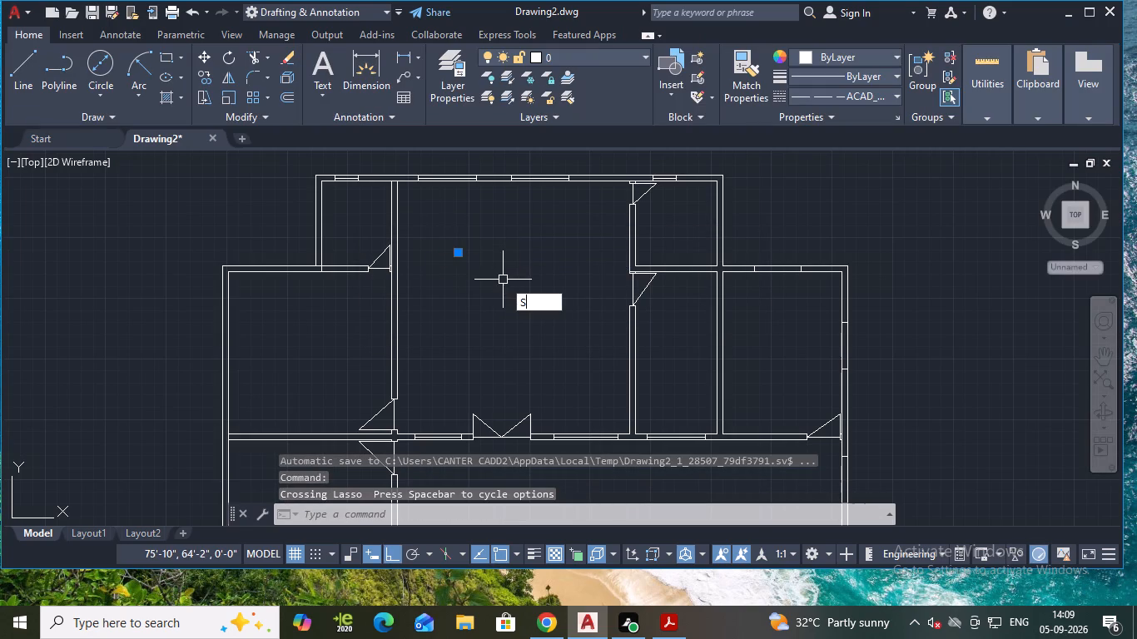
{"action": "key", "text": "Return"}
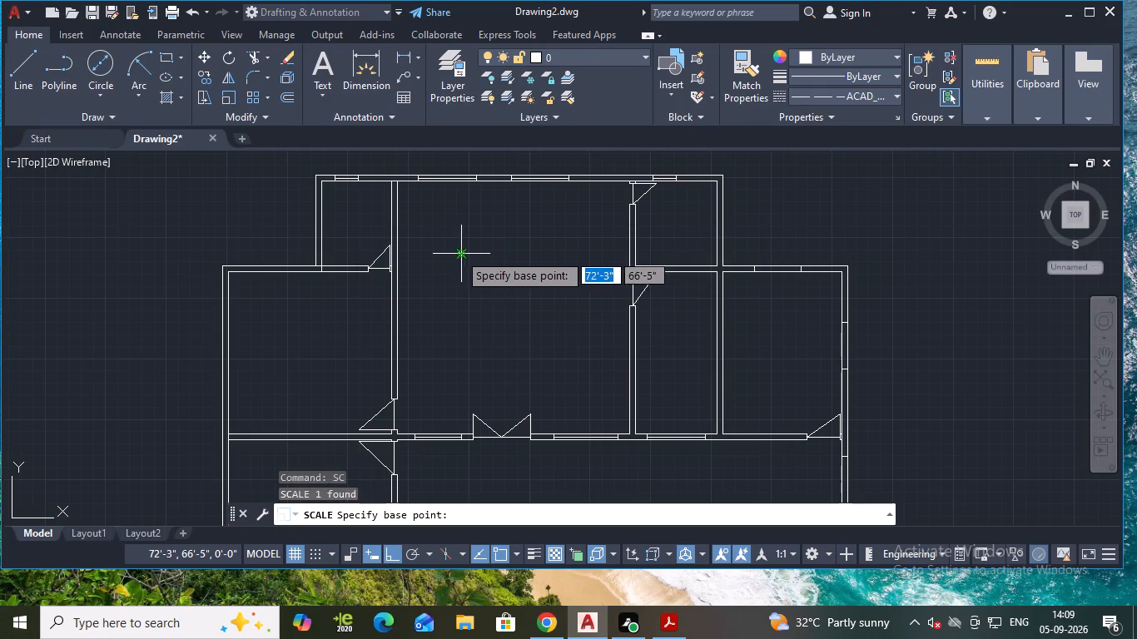
{"action": "left_click", "coordinate": [459, 253]}
{"action": "left_click", "coordinate": [537, 261]}
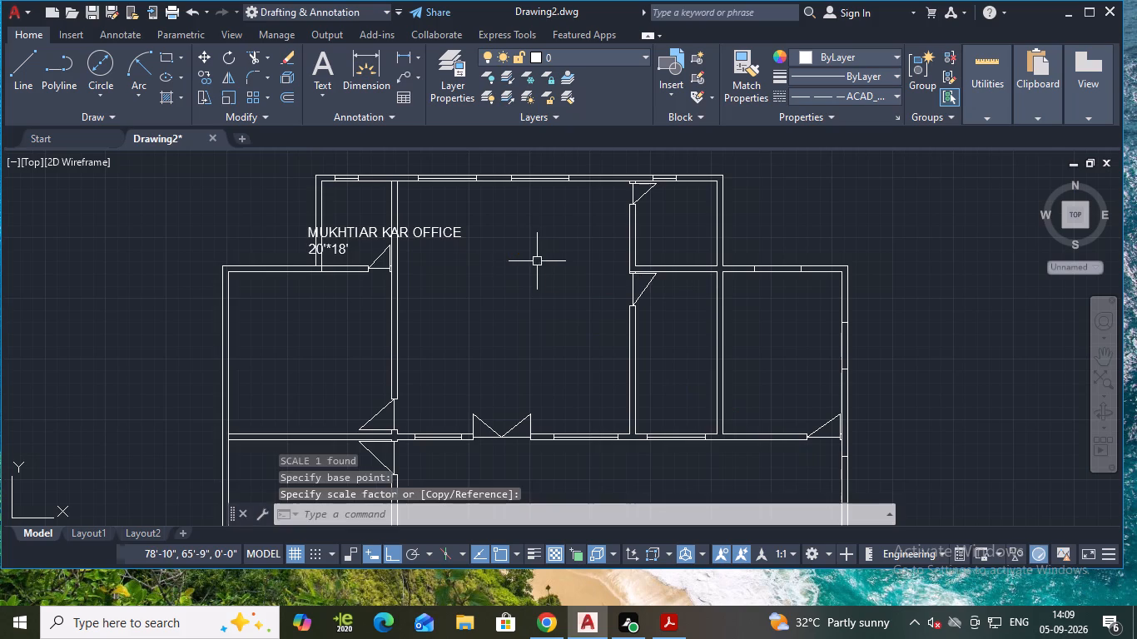
Move the MUKHTIAR KAR OFFICE label horizontally so it sits between the side walls of the large central top room.
{"action": "left_click", "coordinate": [452, 235]}
{"action": "key", "text": "m"}
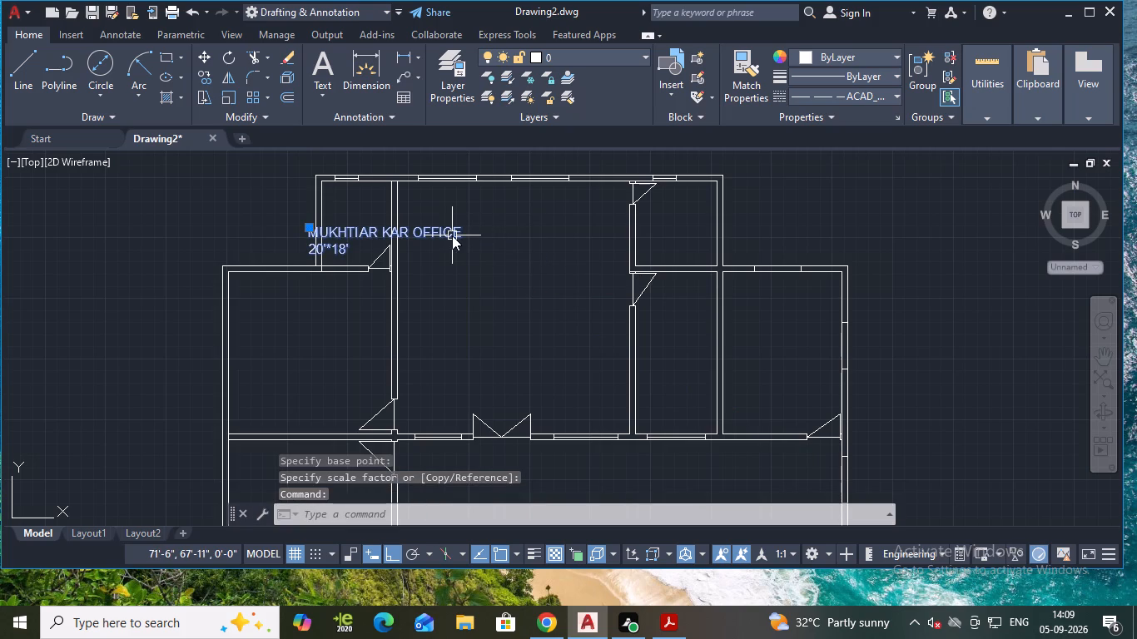
{"action": "key", "text": "Return"}
{"action": "left_click", "coordinate": [451, 235]}
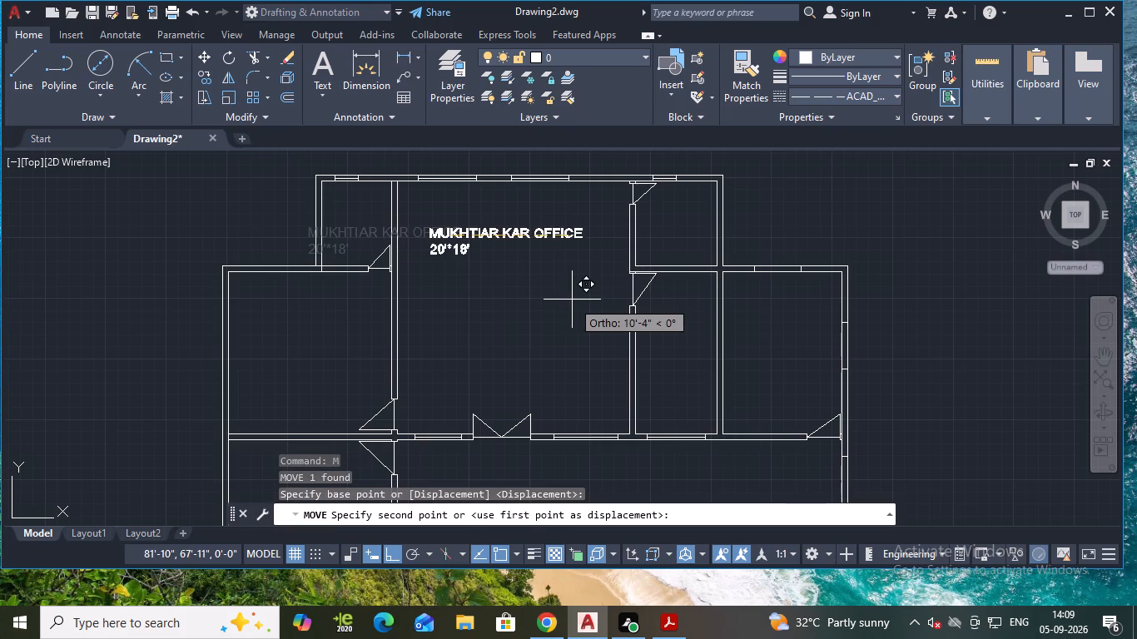
{"action": "left_click", "coordinate": [586, 307]}
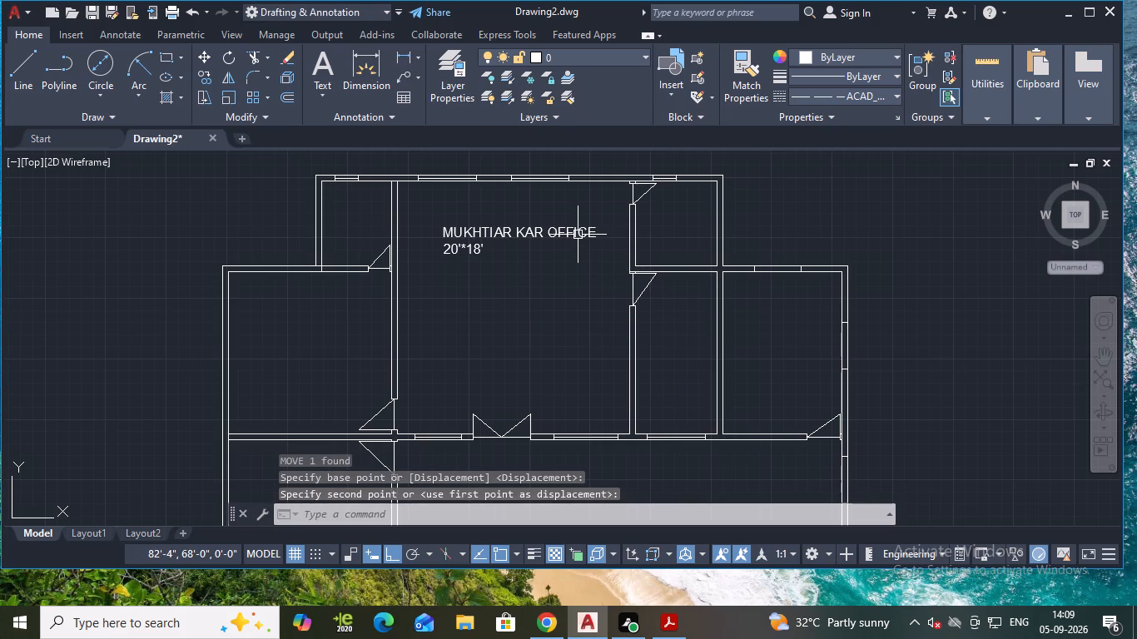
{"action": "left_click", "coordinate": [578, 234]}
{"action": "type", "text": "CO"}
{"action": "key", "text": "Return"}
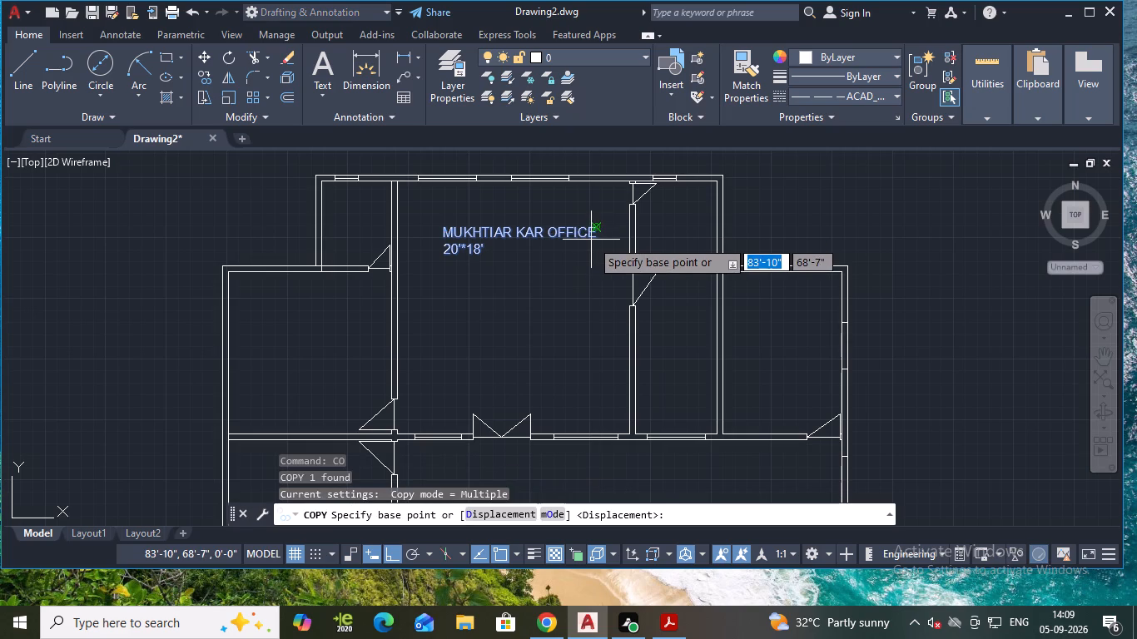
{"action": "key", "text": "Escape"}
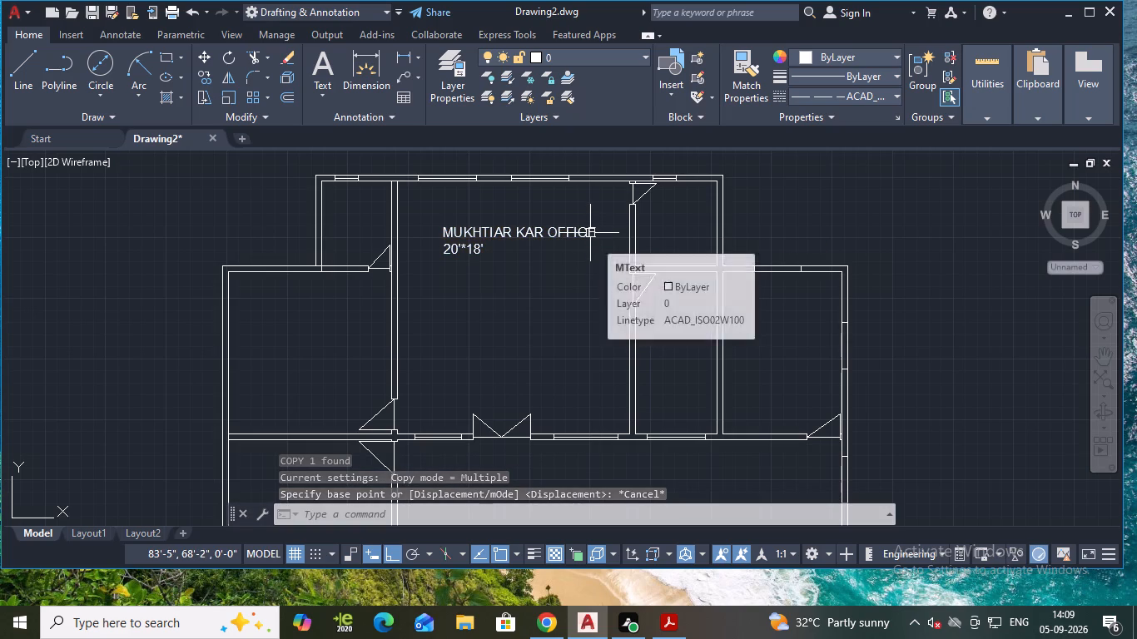
Copy the MUKHTIAR KAR OFFICE label from the large central room into the horizontal corridor below it, with Ortho off.
{"action": "key", "text": "c"}
{"action": "key", "text": "o"}
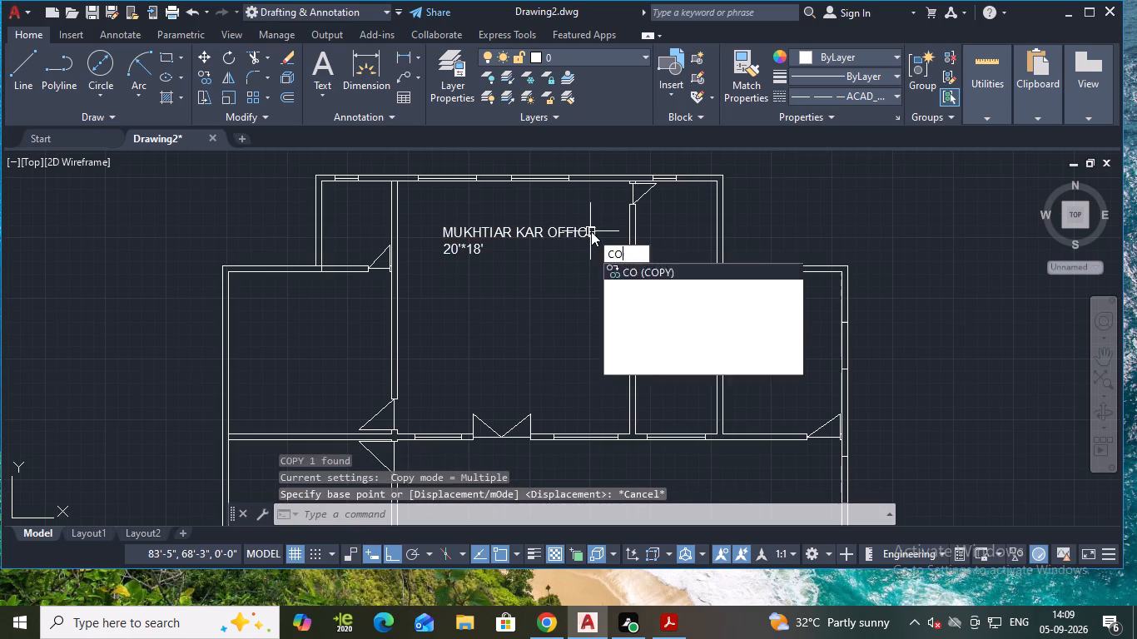
{"action": "key", "text": "Return"}
{"action": "left_click", "coordinate": [586, 229]}
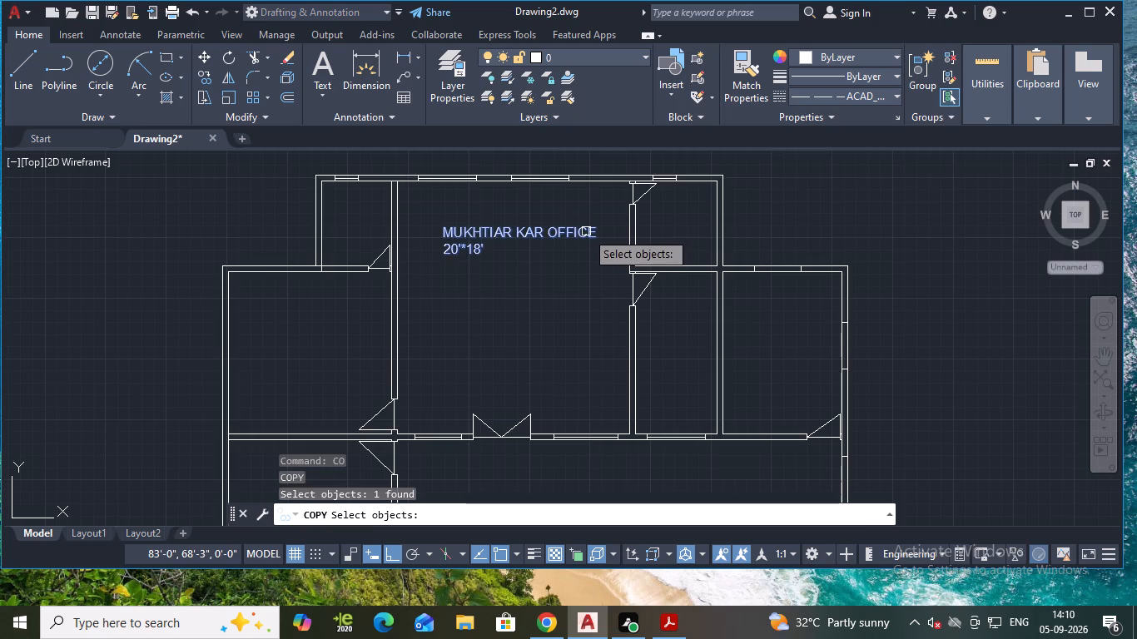
{"action": "key", "text": "Return"}
{"action": "left_click_drag", "start_coordinate": [591, 231], "coordinate": [615, 263]}
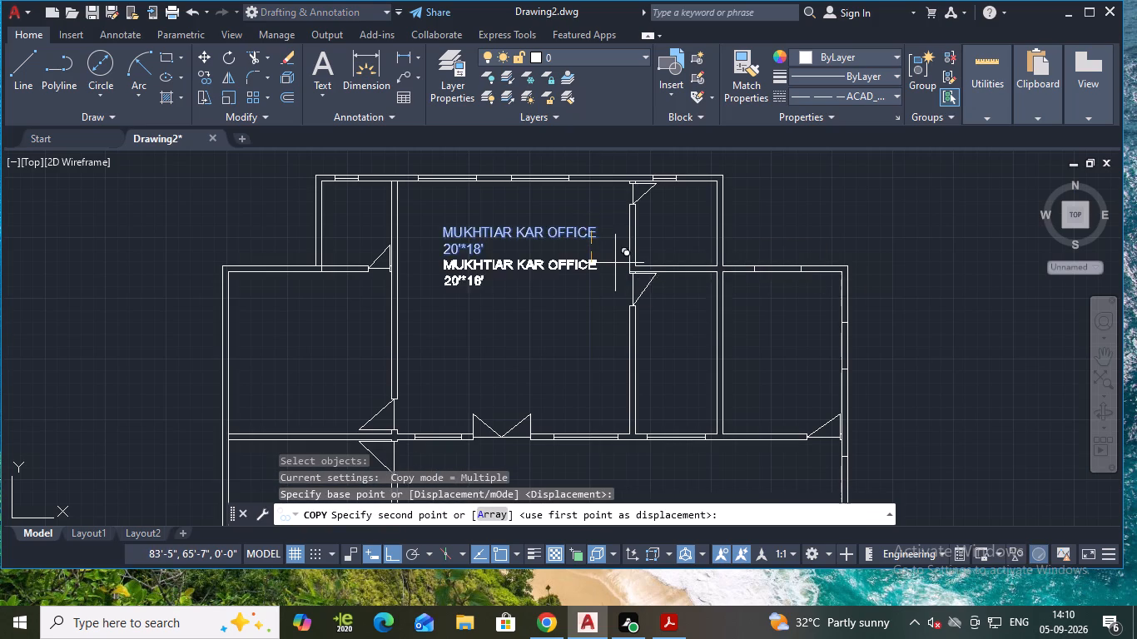
{"action": "scroll", "coordinate": [615, 263], "scroll_direction": "down", "scroll_amount": 1}
{"action": "middle_click_drag", "start_coordinate": [615, 261], "coordinate": [608, 151]}
{"action": "key", "text": "ctrl+l"}
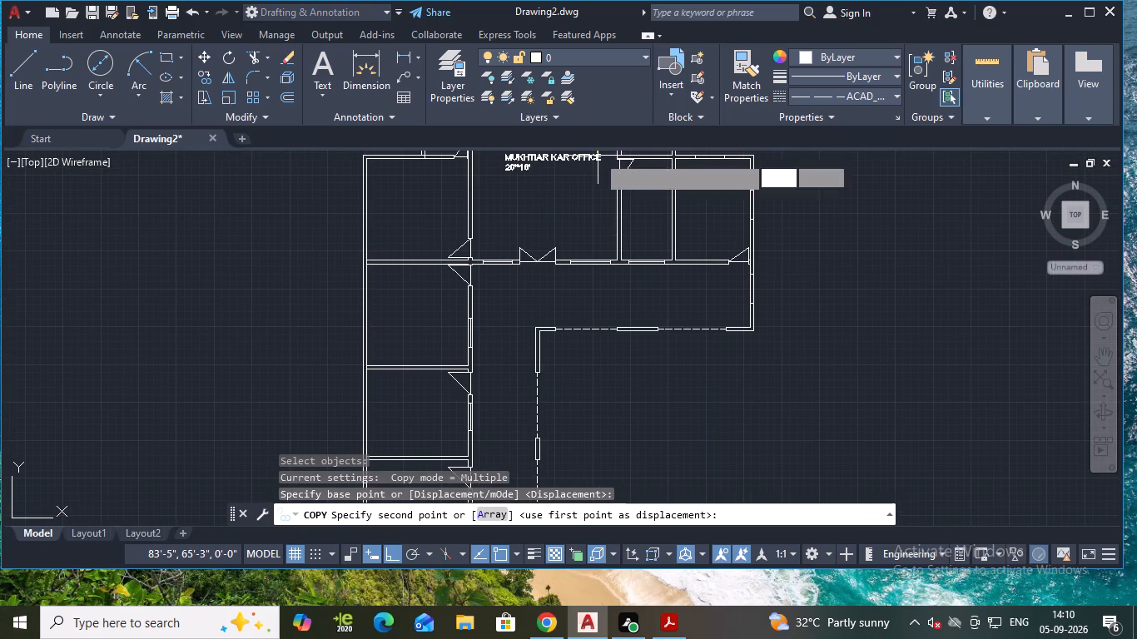
{"action": "scroll", "coordinate": [614, 244], "scroll_direction": "down", "scroll_amount": 2}
{"action": "middle_click_drag", "start_coordinate": [615, 248], "coordinate": [629, 306]}
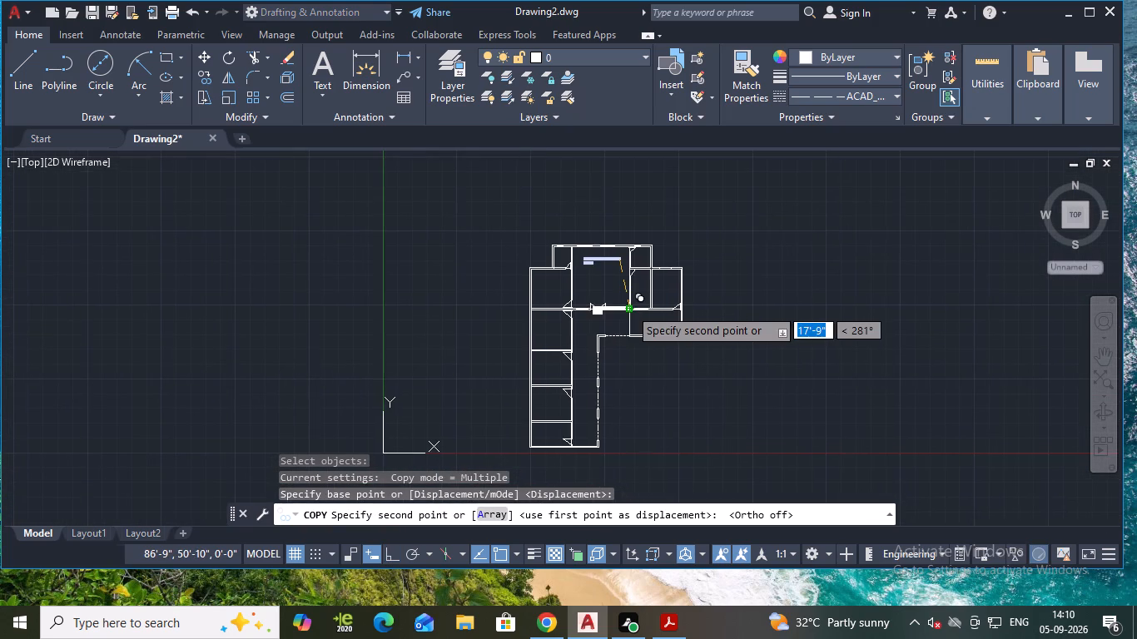
{"action": "scroll", "coordinate": [671, 310], "scroll_direction": "up", "scroll_amount": 2}
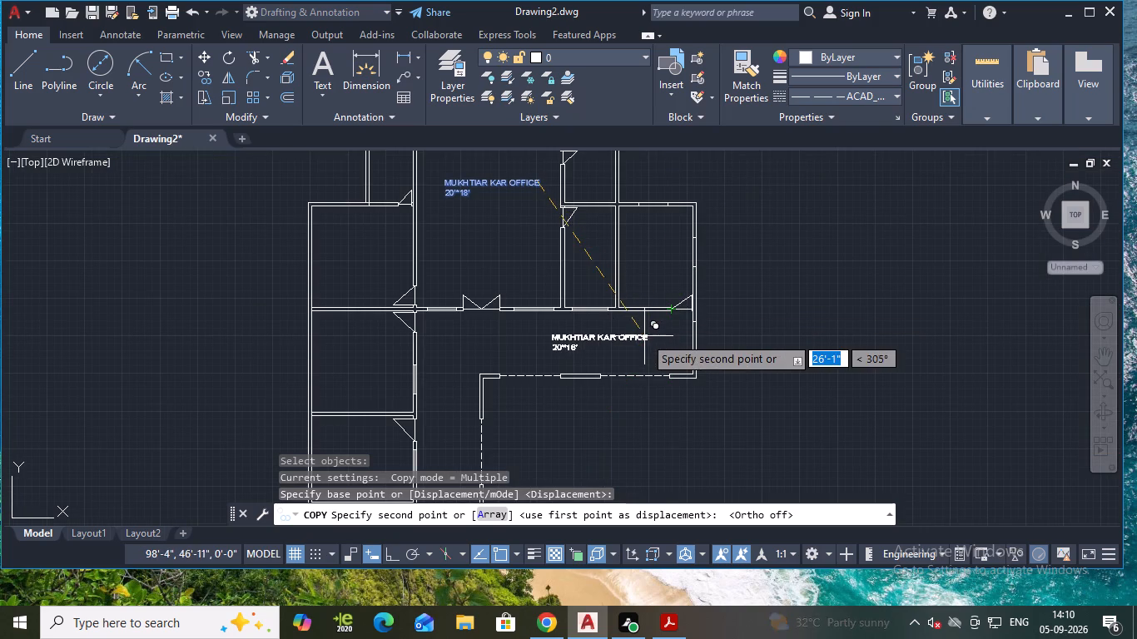
{"action": "left_click", "coordinate": [635, 335]}
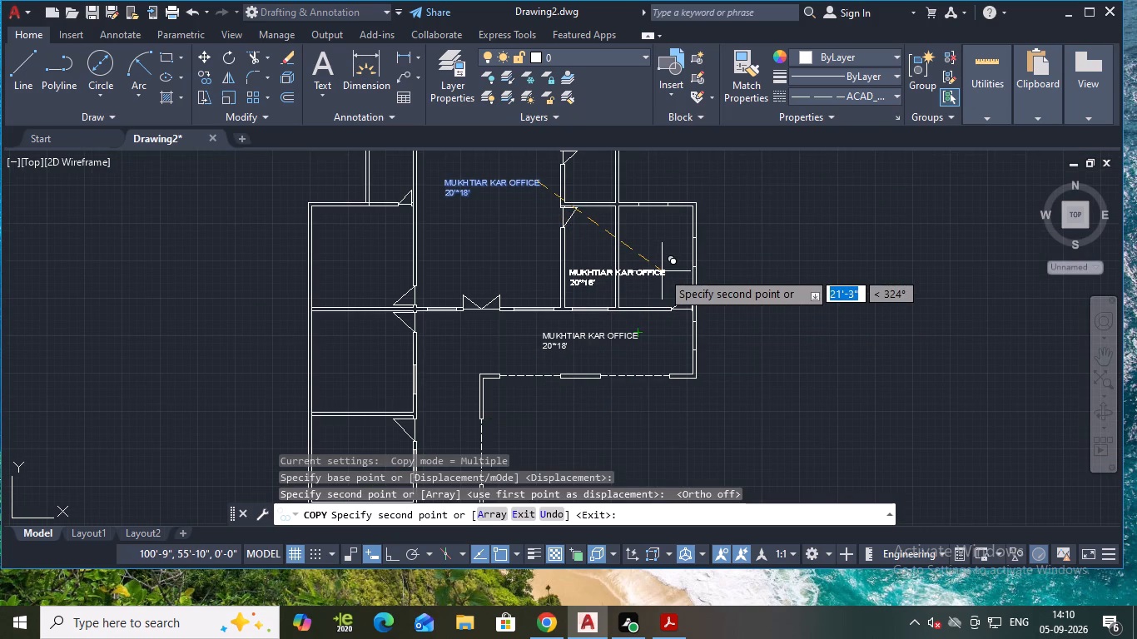
Place further copies of the label at the three rooms east of the central room and the two rooms at its upper west side.
{"action": "middle_click_drag", "start_coordinate": [662, 268], "coordinate": [623, 316]}
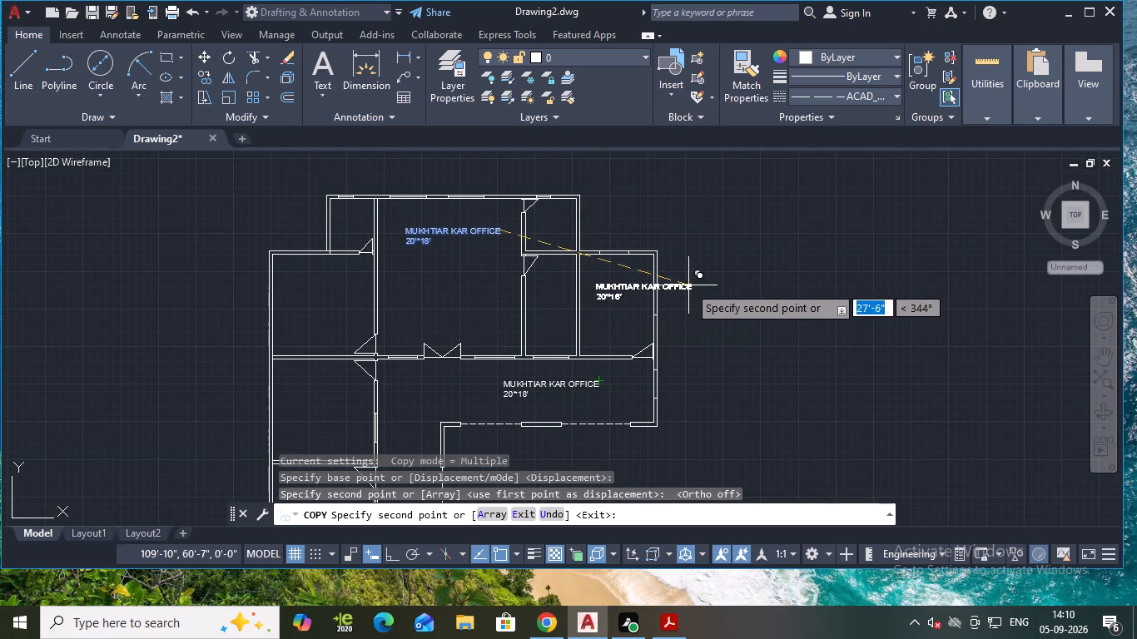
{"action": "left_click", "coordinate": [690, 283]}
{"action": "left_click", "coordinate": [625, 274]}
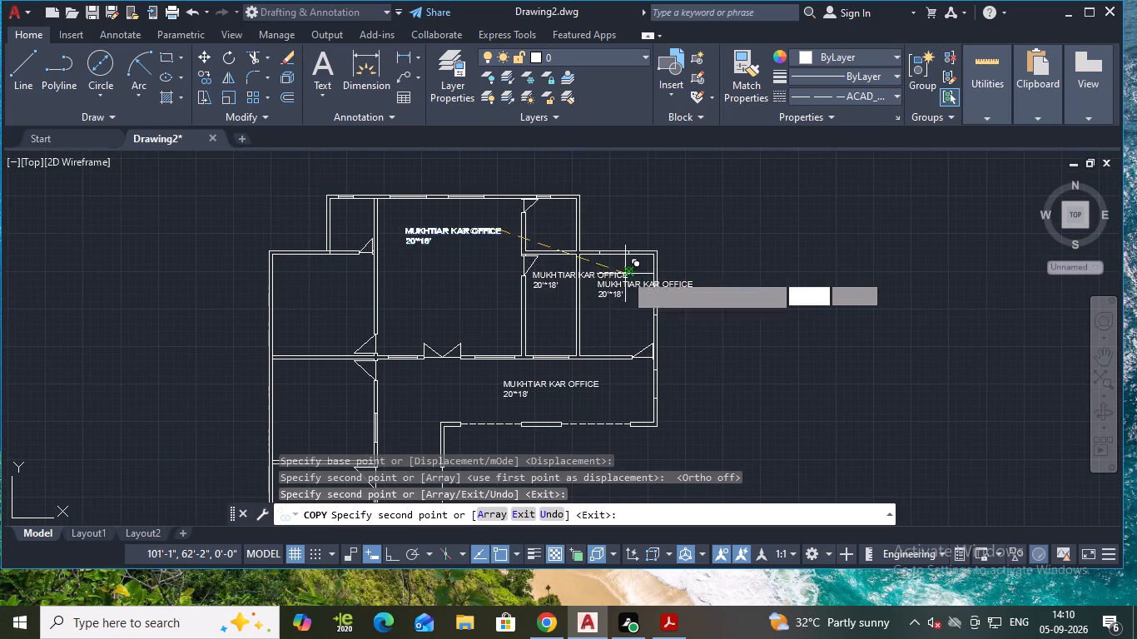
{"action": "left_click", "coordinate": [623, 219]}
{"action": "middle_click_drag", "start_coordinate": [435, 280], "coordinate": [653, 329]}
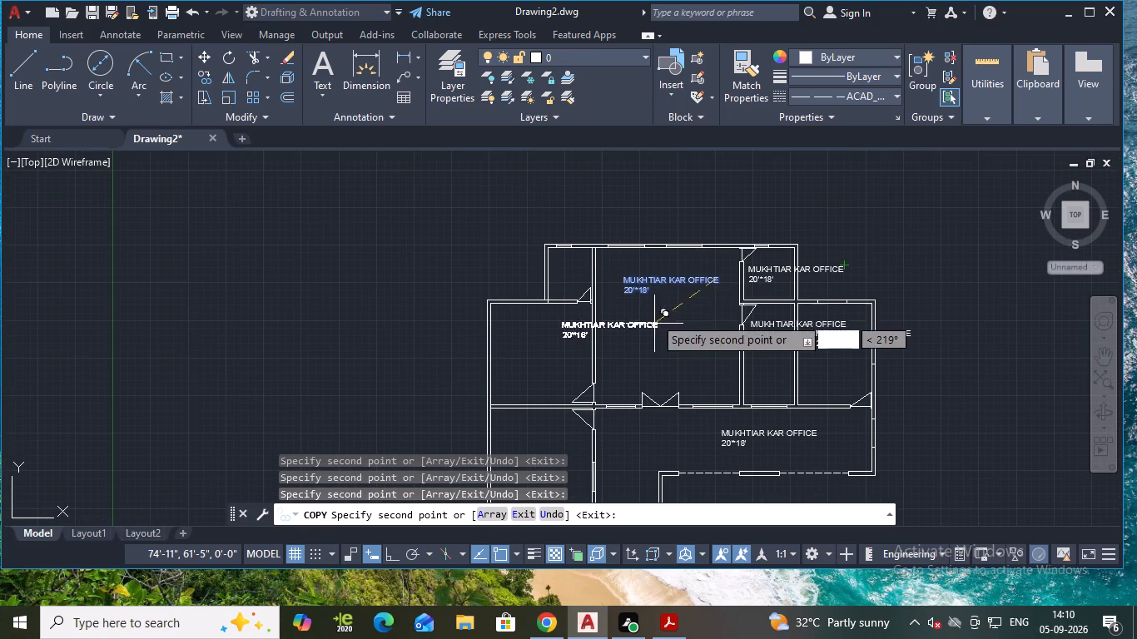
{"action": "left_click", "coordinate": [577, 265]}
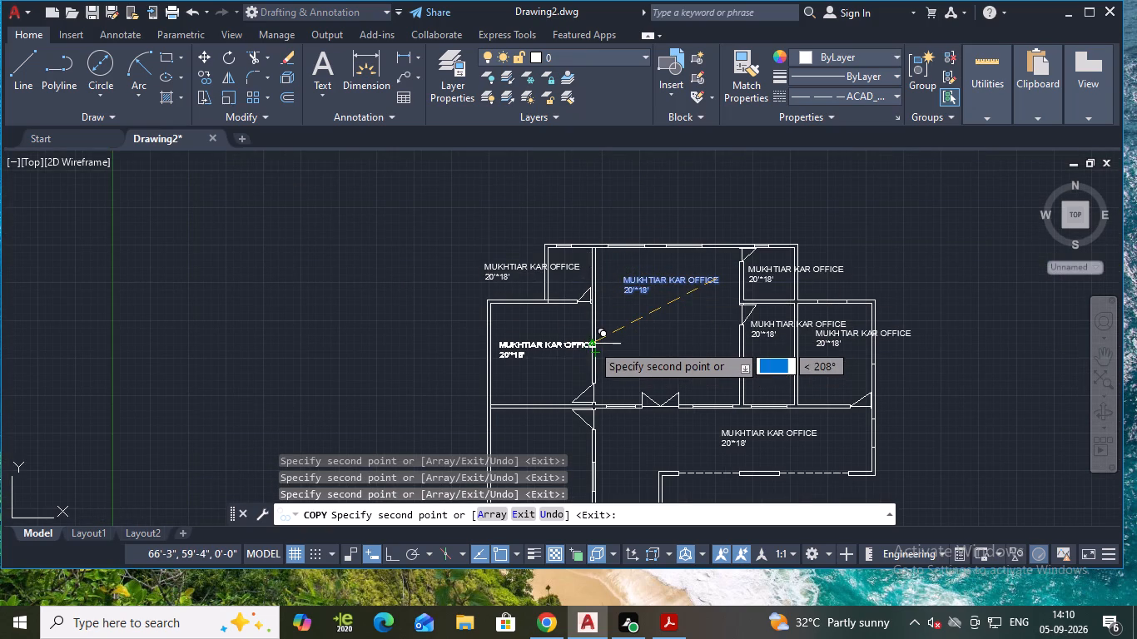
{"action": "left_click", "coordinate": [592, 343]}
Place a copy of the label in each of the four lower rooms along the plan's west wing.
{"action": "scroll", "coordinate": [592, 343], "scroll_direction": "down", "scroll_amount": 2}
{"action": "middle_click_drag", "start_coordinate": [586, 343], "coordinate": [608, 250]}
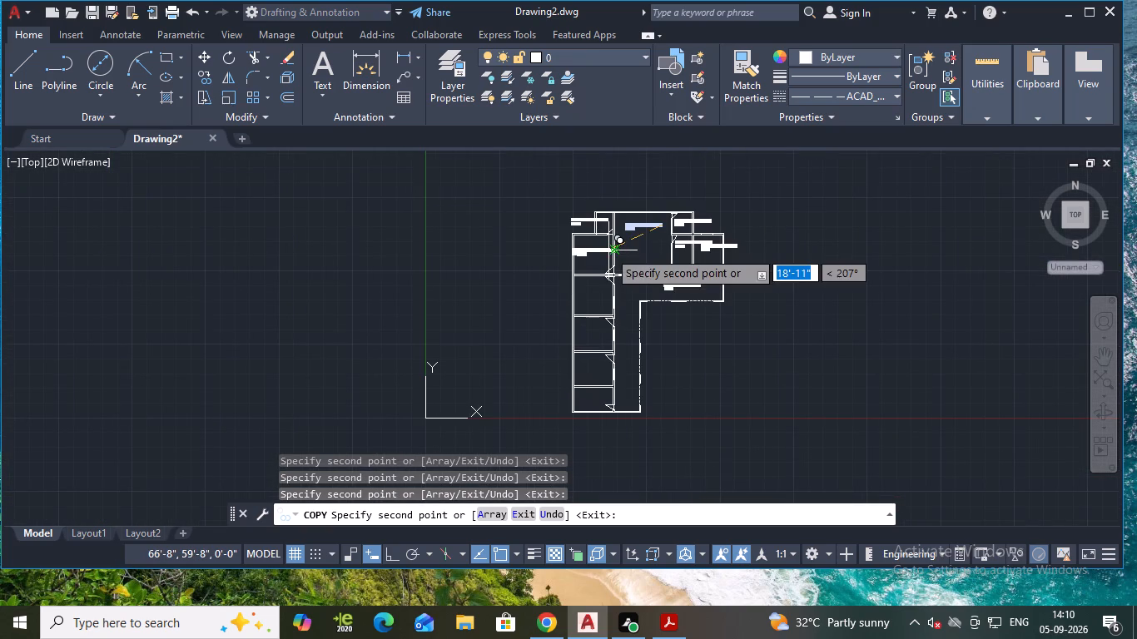
{"action": "scroll", "coordinate": [610, 305], "scroll_direction": "up", "scroll_amount": 2}
{"action": "left_click", "coordinate": [607, 285]}
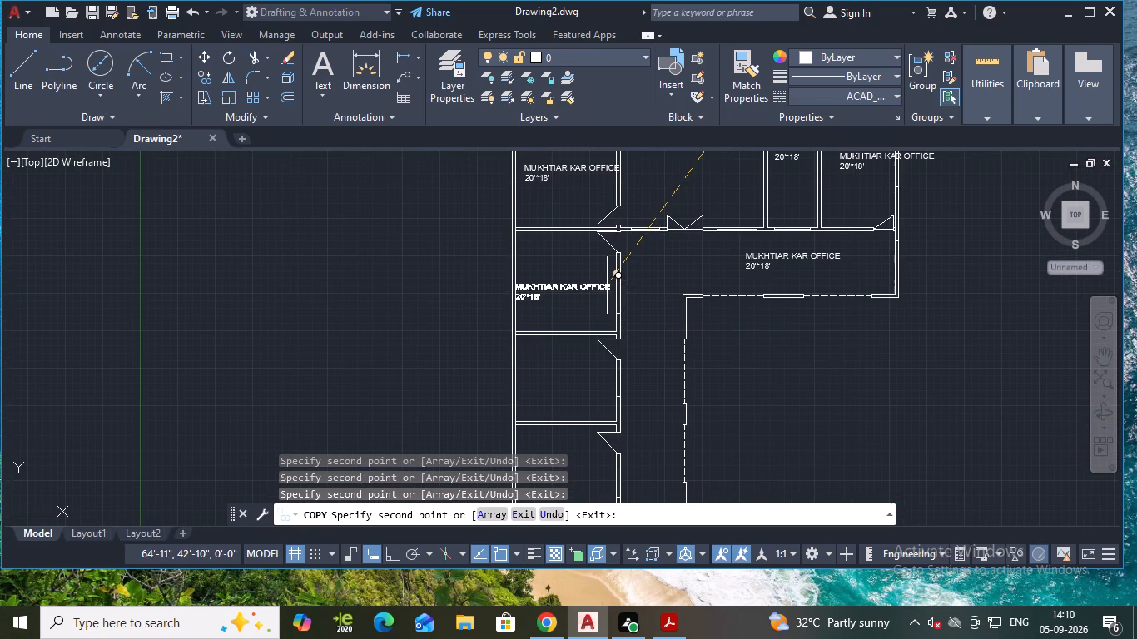
{"action": "left_click", "coordinate": [614, 374]}
{"action": "middle_click_drag", "start_coordinate": [613, 364], "coordinate": [641, 198]}
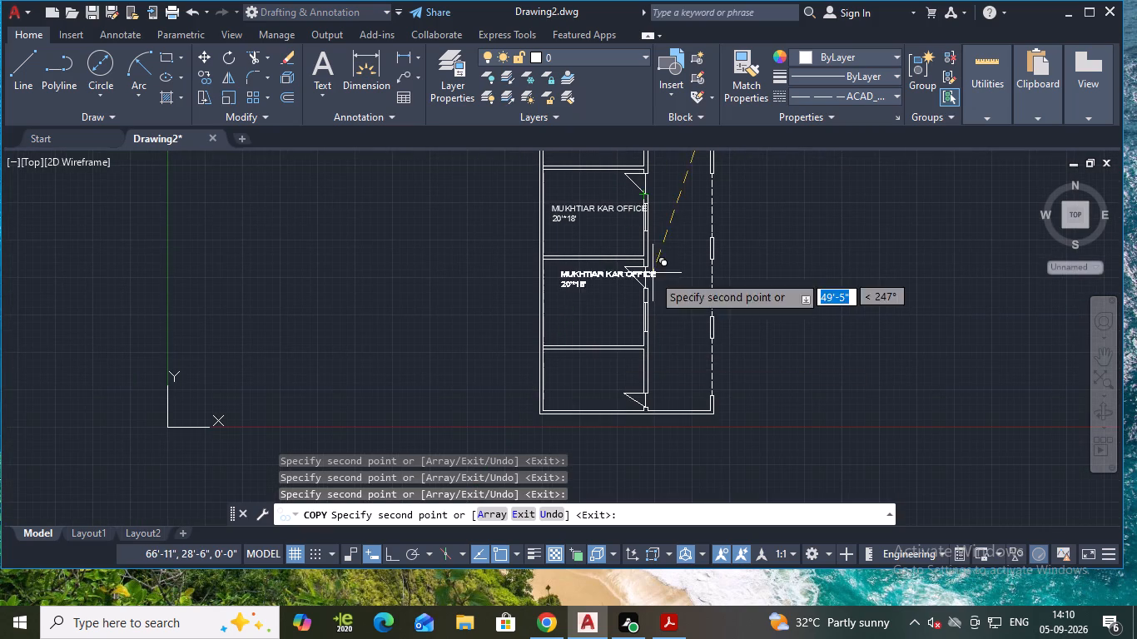
{"action": "left_click", "coordinate": [635, 297]}
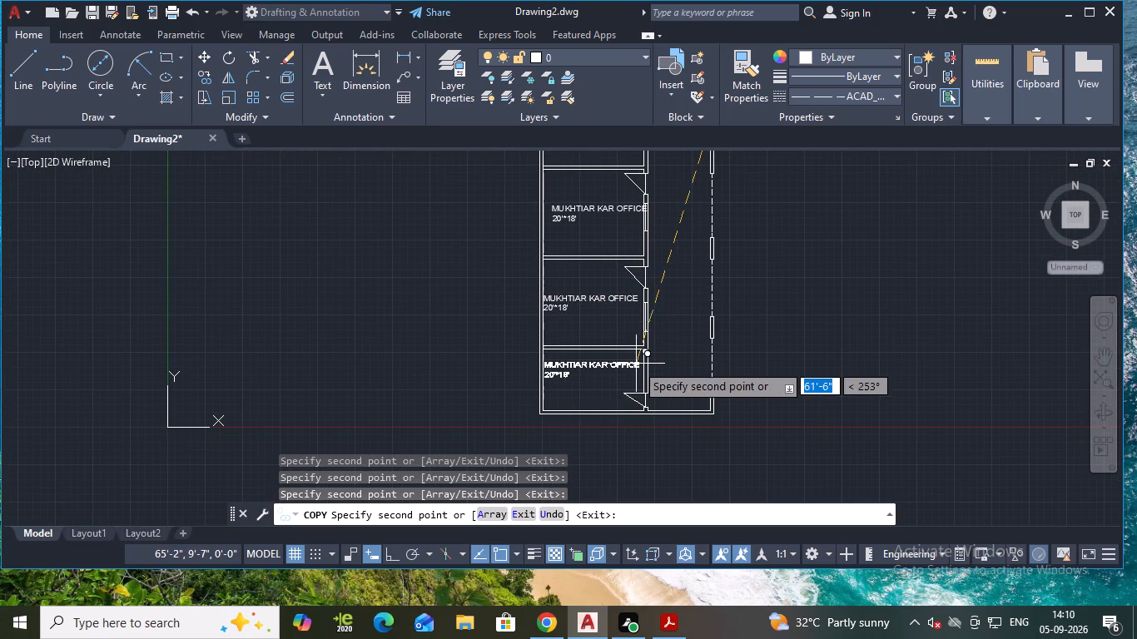
{"action": "left_click", "coordinate": [637, 369]}
Place one spare copy of the label in the empty area east of the plan and finish copying.
{"action": "scroll", "coordinate": [701, 330], "scroll_direction": "down", "scroll_amount": 2}
{"action": "scroll", "coordinate": [723, 311], "scroll_direction": "up", "scroll_amount": 1}
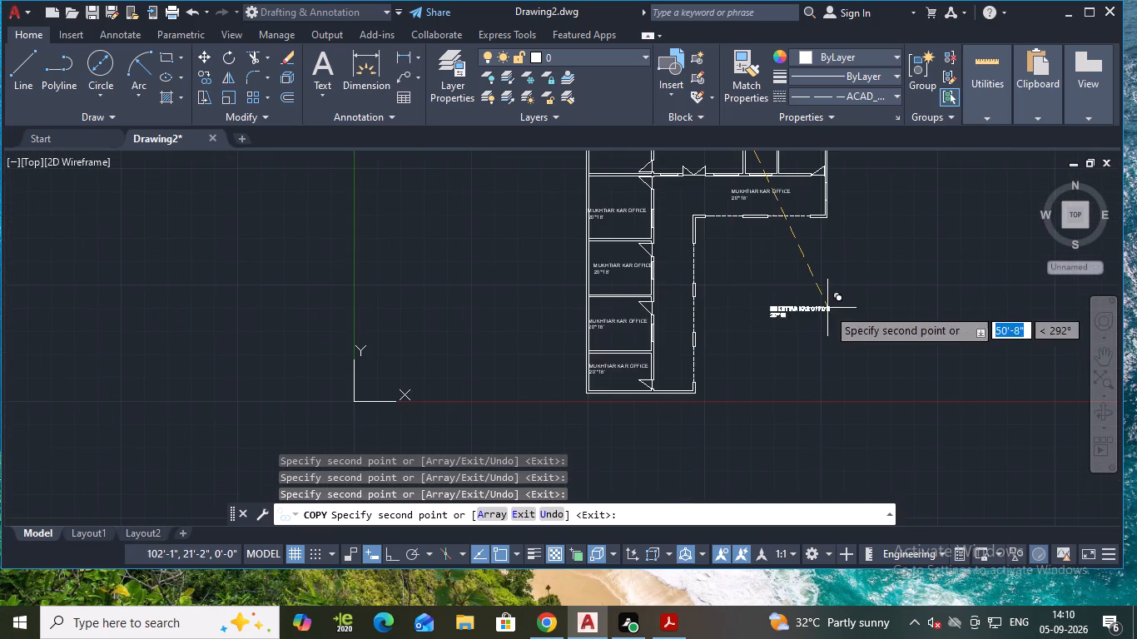
{"action": "middle_click_drag", "start_coordinate": [828, 306], "coordinate": [711, 392]}
{"action": "left_click", "coordinate": [865, 329]}
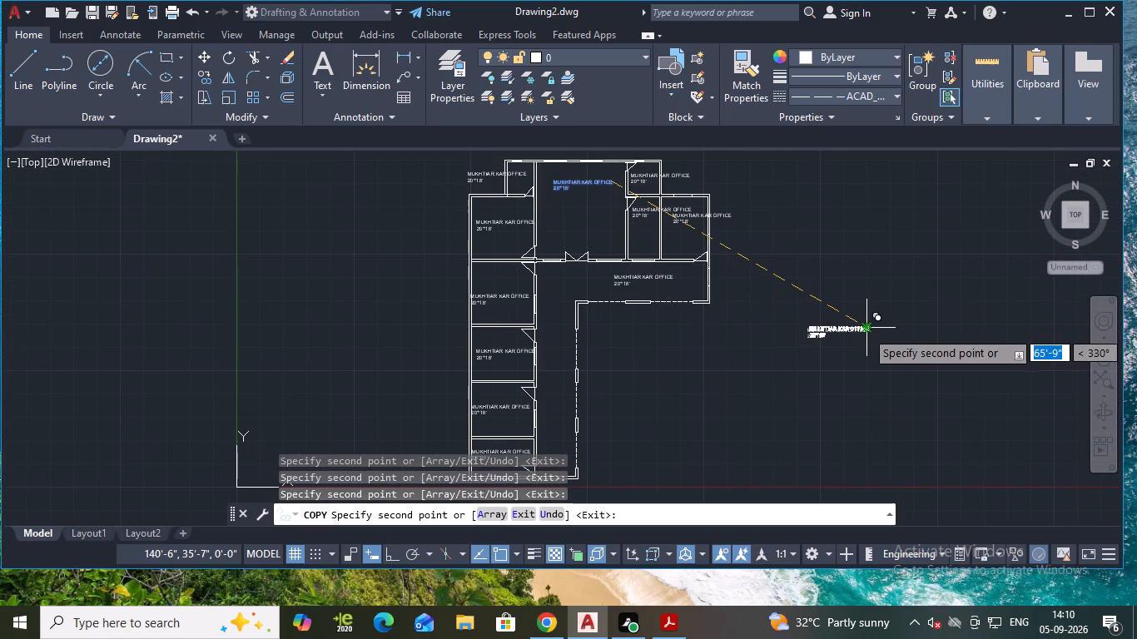
{"action": "key", "text": "Escape"}
Rotate the spare label outside the plan a quarter turn with Ortho on, so it reads vertically.
{"action": "left_click", "coordinate": [866, 330]}
{"action": "type", "text": "RO"}
{"action": "key", "text": "Return"}
{"action": "left_click", "coordinate": [863, 330]}
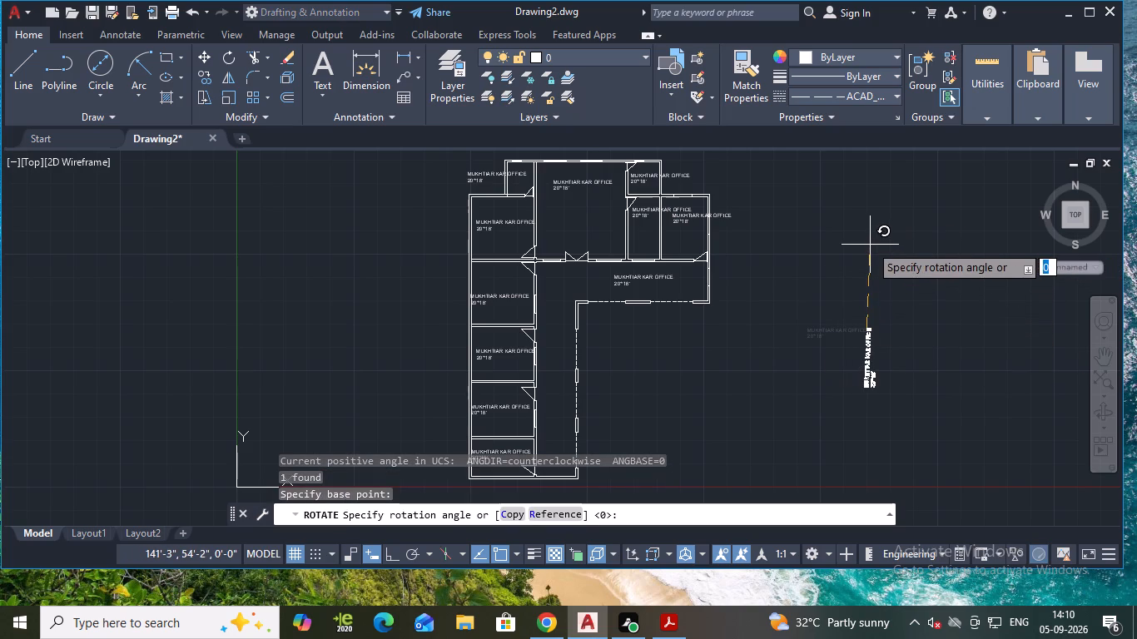
{"action": "key", "text": "ctrl+l"}
{"action": "left_click", "coordinate": [870, 245]}
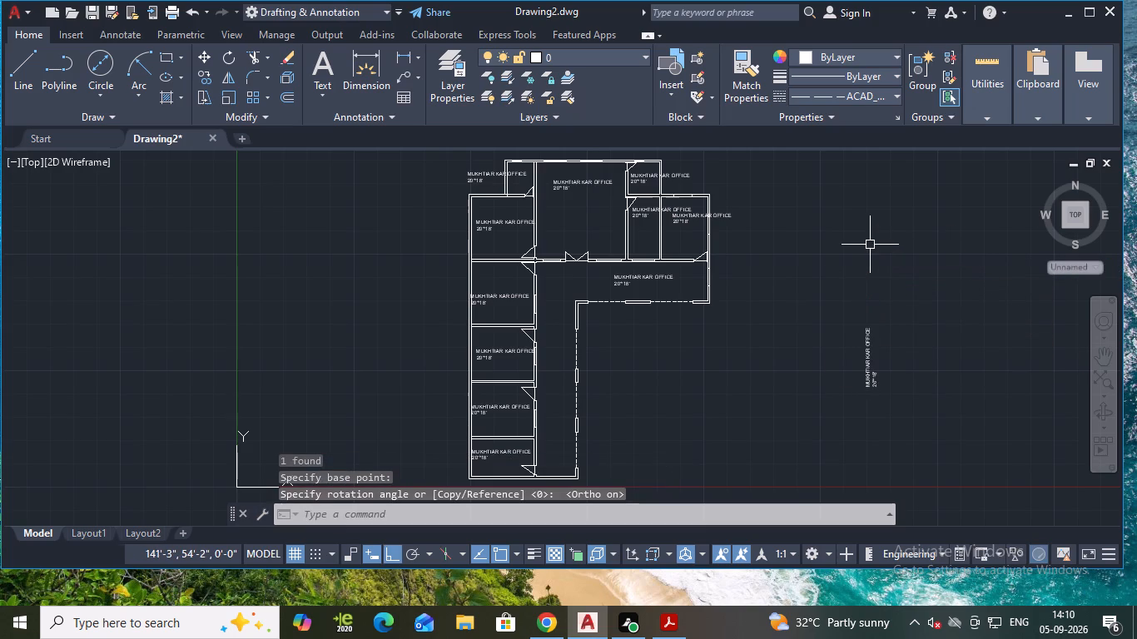
Move the vertical label horizontally into the vertical corridor beside the west wing rooms.
{"action": "left_click", "coordinate": [866, 379]}
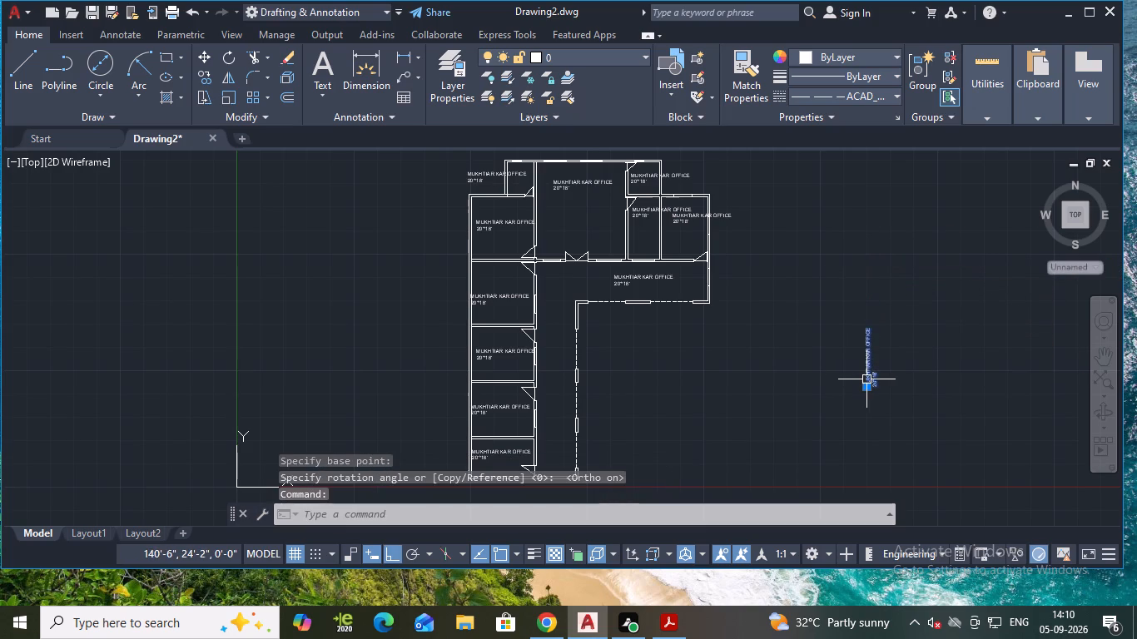
{"action": "key", "text": "m"}
{"action": "key", "text": "Return"}
{"action": "left_click", "coordinate": [867, 378]}
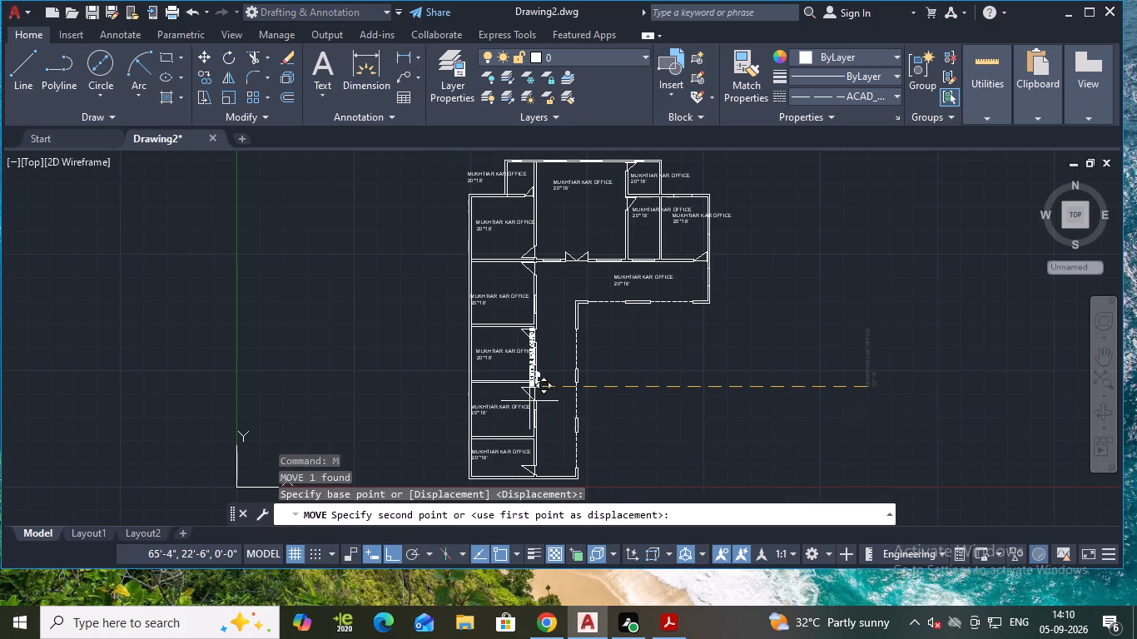
{"action": "left_click", "coordinate": [553, 399]}
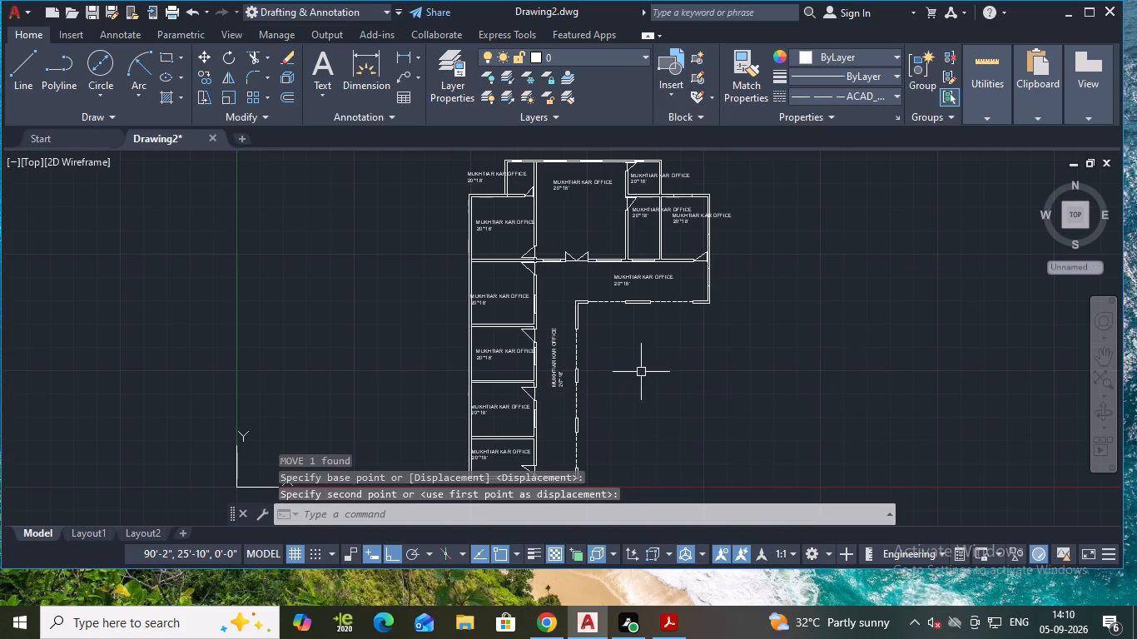
Replace the label text at the small northwest room with BATH and 7'*6' on a second line, and save the text.
{"action": "scroll", "coordinate": [641, 378], "scroll_direction": "up", "scroll_amount": 1}
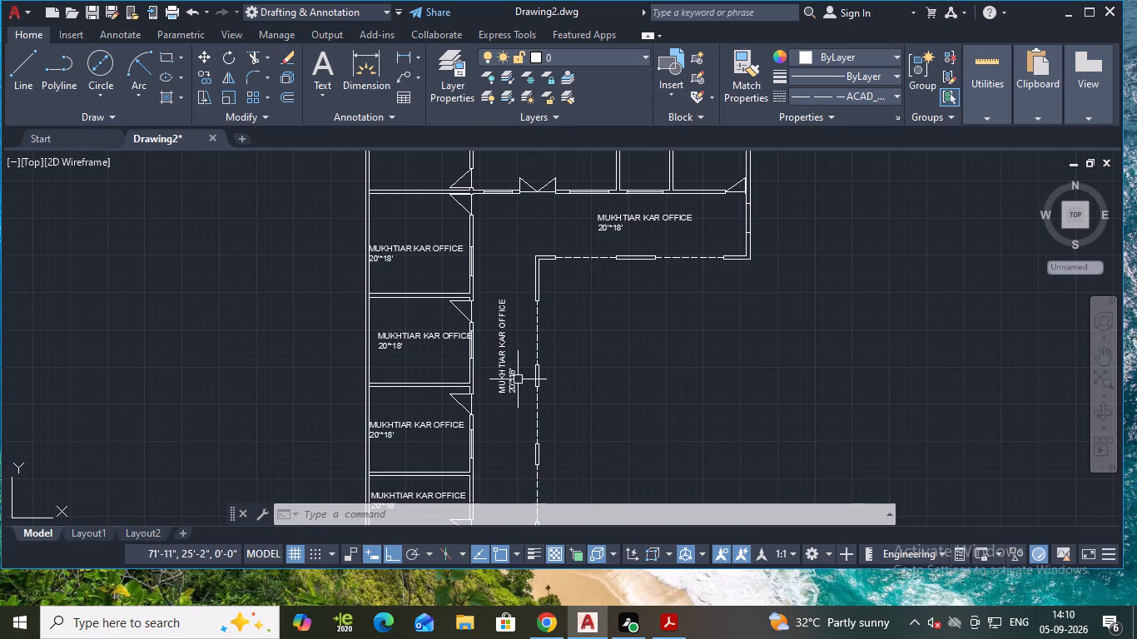
{"action": "middle_click_drag", "start_coordinate": [516, 357], "coordinate": [570, 404]}
{"action": "scroll", "coordinate": [570, 405], "scroll_direction": "up", "scroll_amount": 1}
{"action": "scroll", "coordinate": [568, 379], "scroll_direction": "down", "scroll_amount": 1}
{"action": "middle_click_drag", "start_coordinate": [717, 295], "coordinate": [717, 301]}
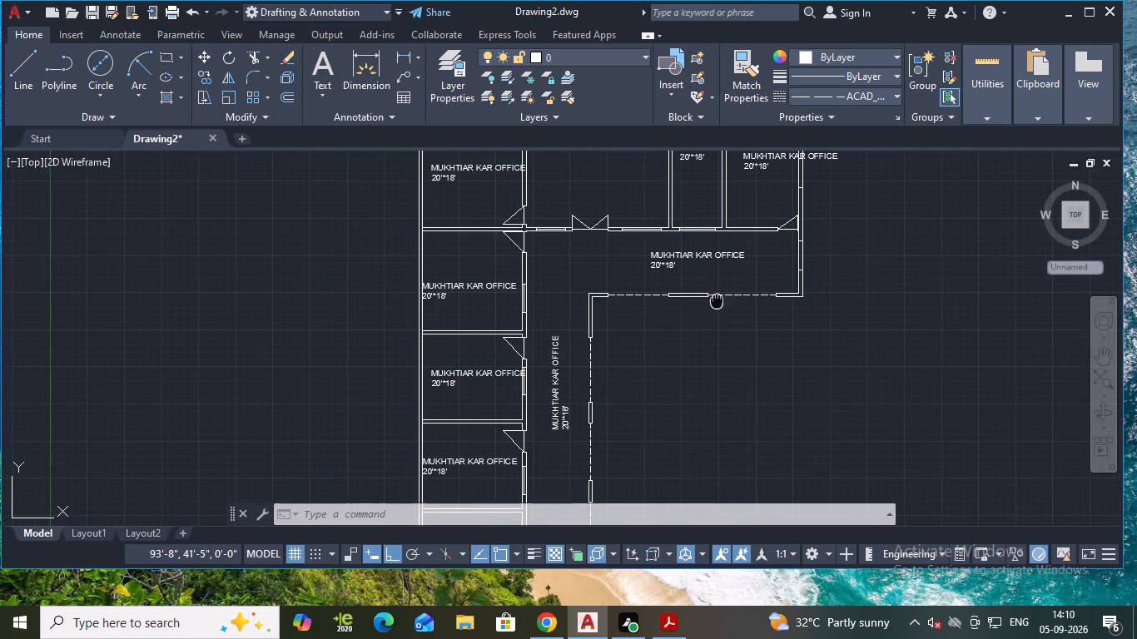
{"action": "middle_click_drag", "start_coordinate": [717, 301], "coordinate": [668, 399]}
{"action": "middle_click_drag", "start_coordinate": [536, 290], "coordinate": [600, 388]}
{"action": "scroll", "coordinate": [460, 304], "scroll_direction": "up", "scroll_amount": 2}
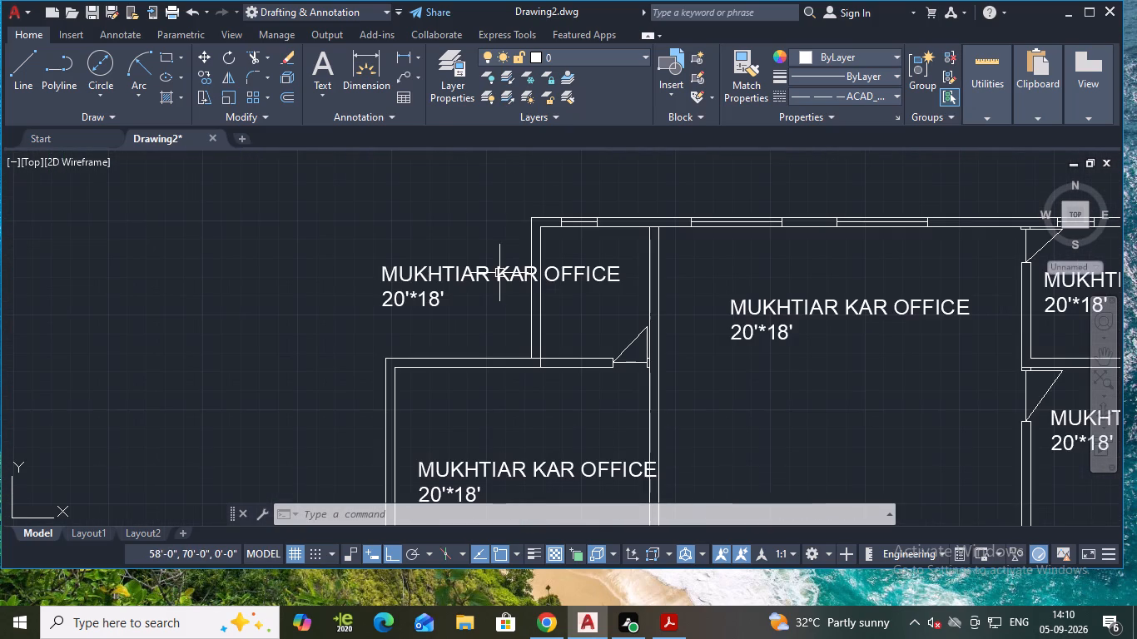
{"action": "left_click", "coordinate": [499, 272]}
{"action": "double_click", "coordinate": [501, 272]}
{"action": "double_click", "coordinate": [504, 277]}
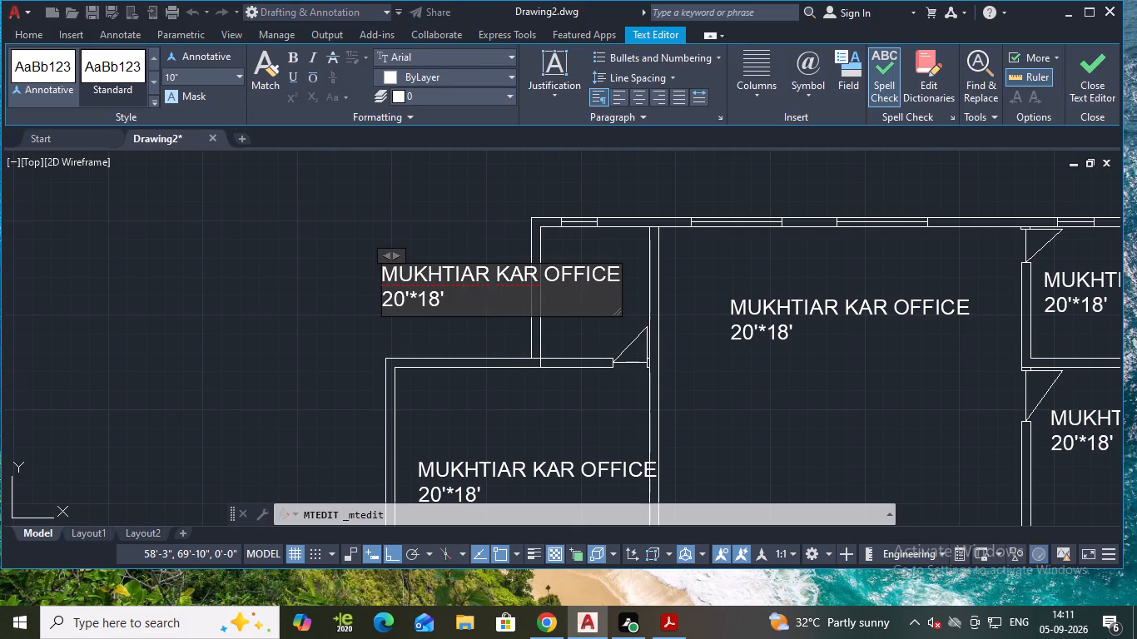
{"action": "left_click", "coordinate": [480, 304]}
{"action": "key", "text": "BackSpace"}
{"action": "key", "text": "BackSpace"}
{"action": "key", "text": "BackSpace"}
{"action": "key", "text": "BackSpace"}
{"action": "key", "text": "BackSpace"}
{"action": "key", "text": "BackSpace"}
{"action": "key", "text": "BackSpace"}
{"action": "key", "text": "BackSpace"}
{"action": "key", "text": "BackSpace"}
{"action": "key", "text": "BackSpace"}
{"action": "key", "text": "BackSpace"}
{"action": "key", "text": "BackSpace"}
{"action": "key", "text": "BackSpace"}
{"action": "key", "text": "BackSpace"}
{"action": "key", "text": "BackSpace"}
{"action": "key", "text": "BackSpace"}
{"action": "key", "text": "BackSpace"}
{"action": "key", "text": "BackSpace"}
{"action": "key", "text": "BackSpace"}
{"action": "key", "text": "BackSpace"}
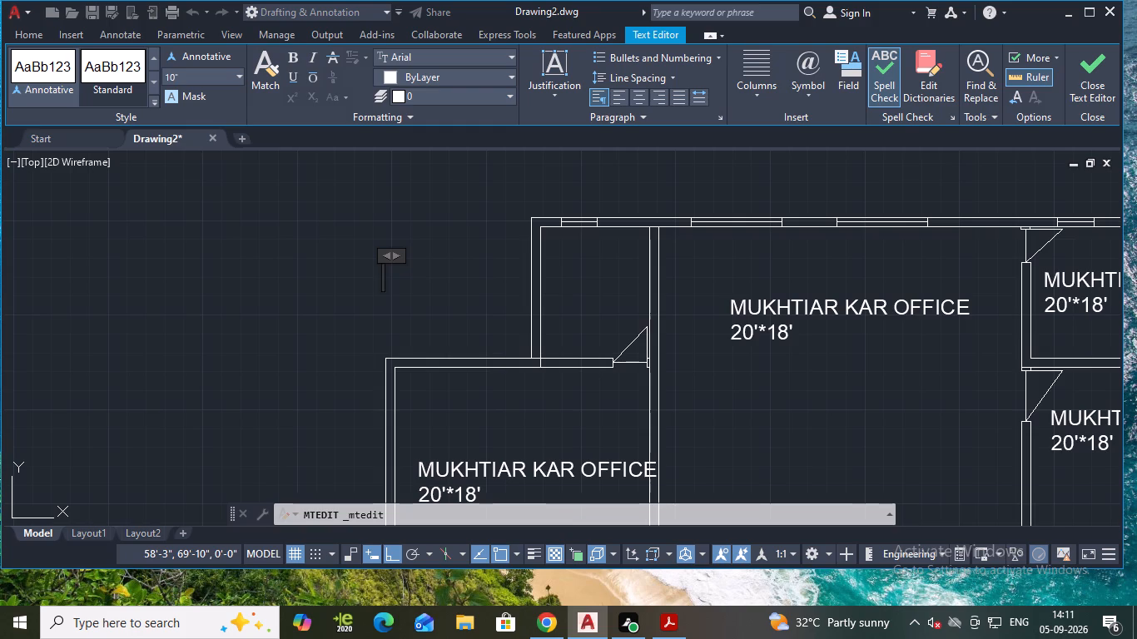
{"action": "type", "text": "BATH"}
{"action": "key", "text": "Return"}
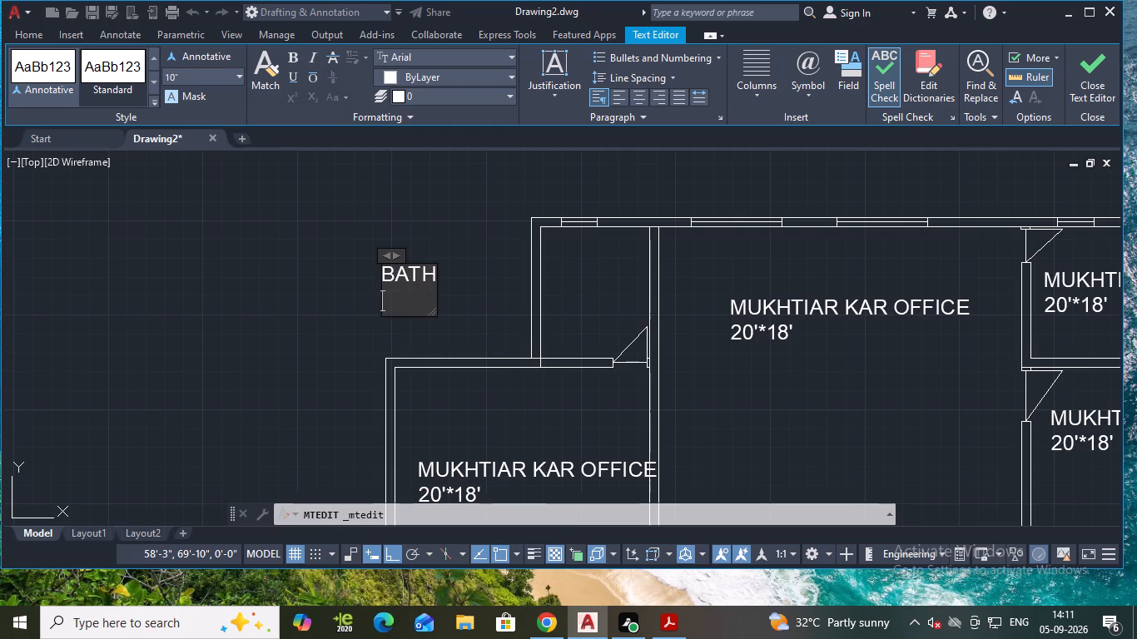
{"action": "type", "text": "7'*"}
{"action": "type", "text": "6'"}
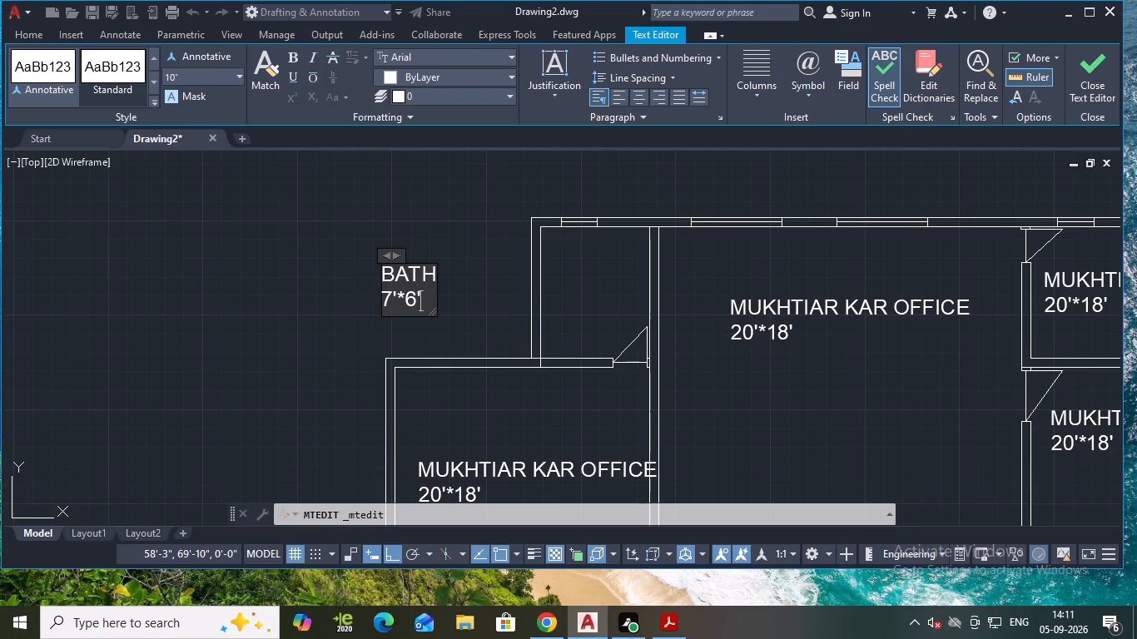
{"action": "key", "text": "Escape"}
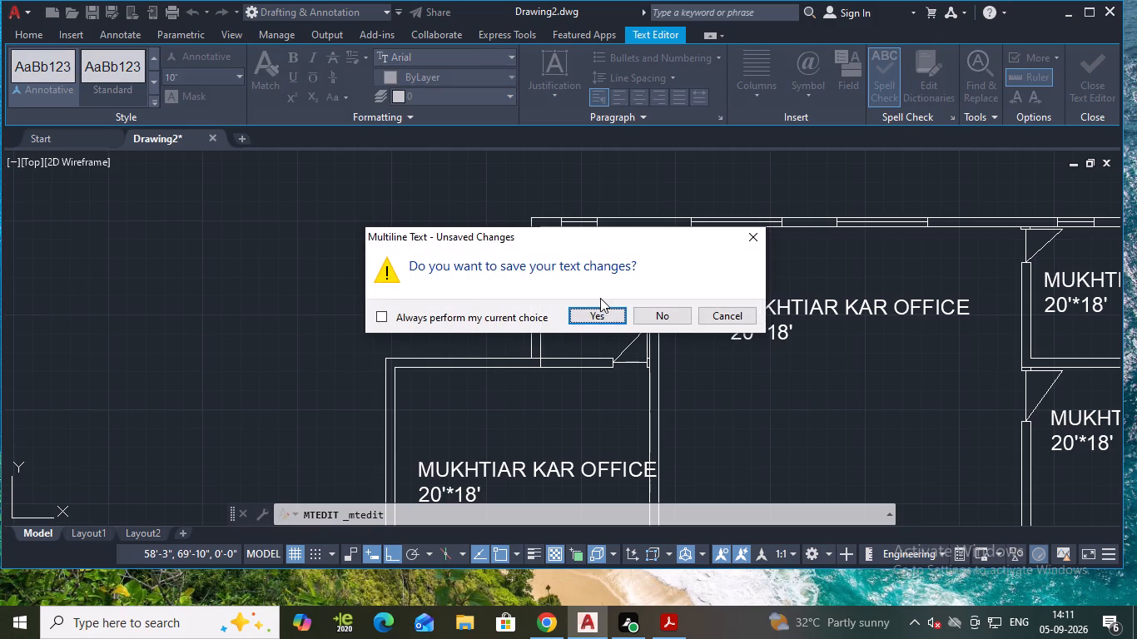
{"action": "left_click", "coordinate": [761, 228]}
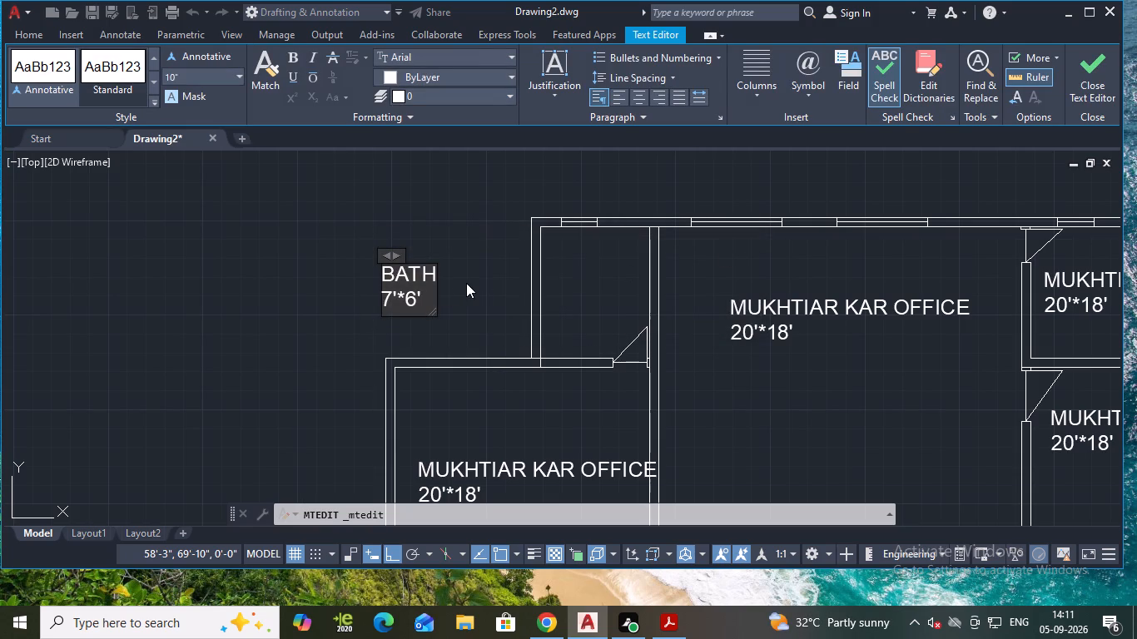
{"action": "key", "text": "Escape"}
{"action": "left_click", "coordinate": [605, 313]}
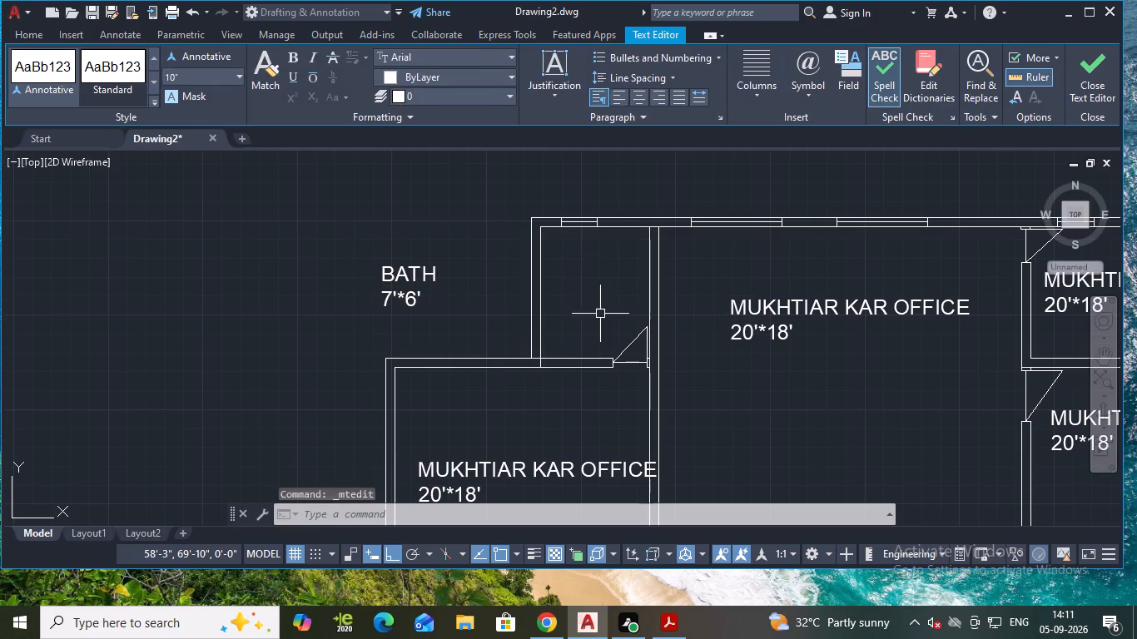
Move the BATH label horizontally from outside the plan into the small northwest room.
{"action": "key", "text": "m"}
{"action": "key", "text": "Return"}
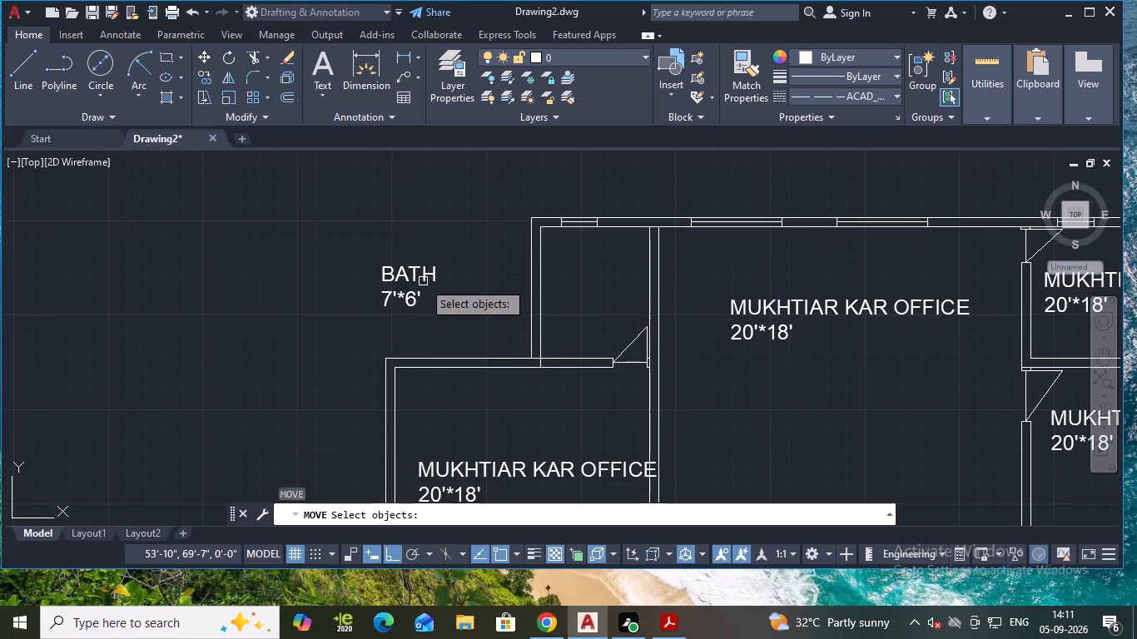
{"action": "left_click", "coordinate": [423, 281]}
{"action": "key", "text": "Return"}
{"action": "left_click", "coordinate": [415, 300]}
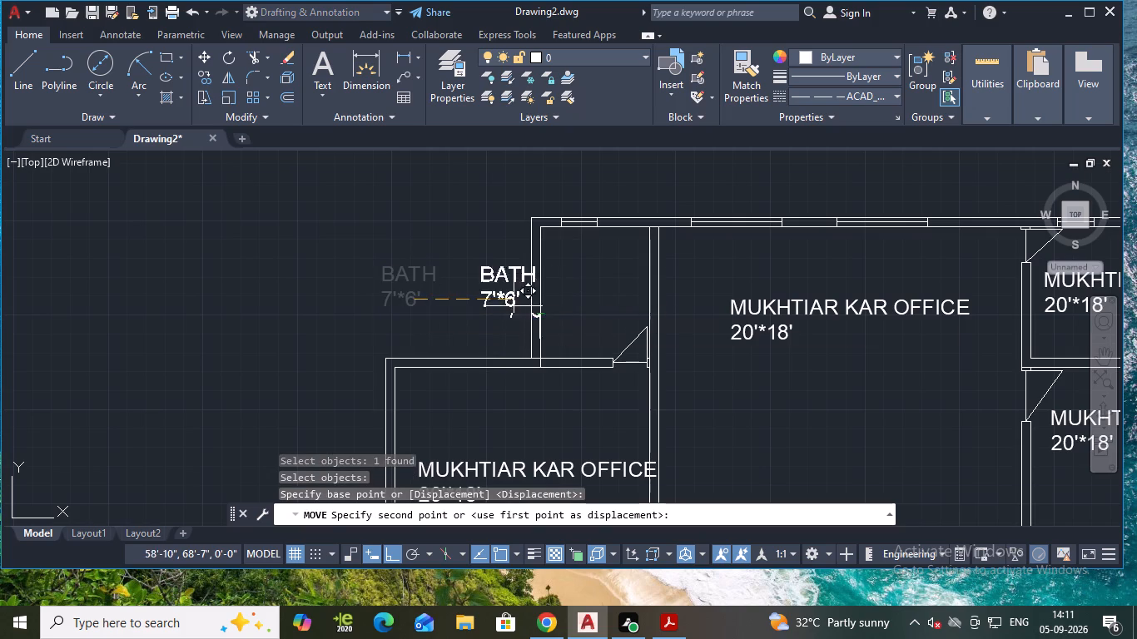
{"action": "left_click", "coordinate": [604, 307]}
Replace the name in the label of the west wing room just south of the bath with CHAMBER.
{"action": "scroll", "coordinate": [670, 342], "scroll_direction": "down", "scroll_amount": 2}
{"action": "middle_click_drag", "start_coordinate": [670, 339], "coordinate": [696, 220]}
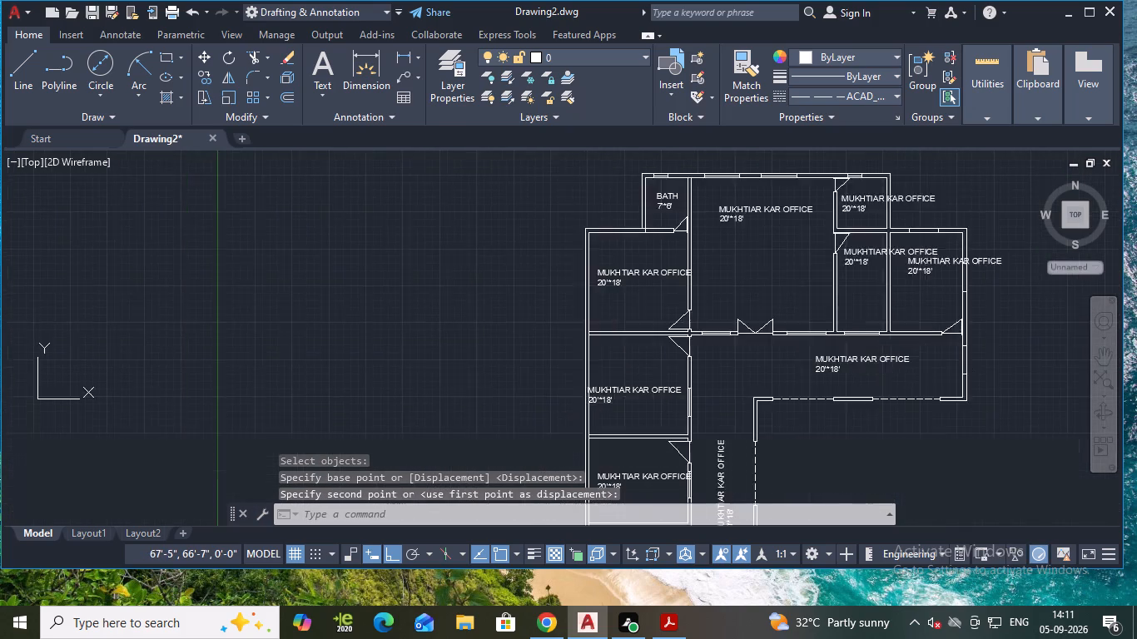
{"action": "scroll", "coordinate": [673, 286], "scroll_direction": "up", "scroll_amount": 1}
{"action": "triple_click", "coordinate": [673, 265]}
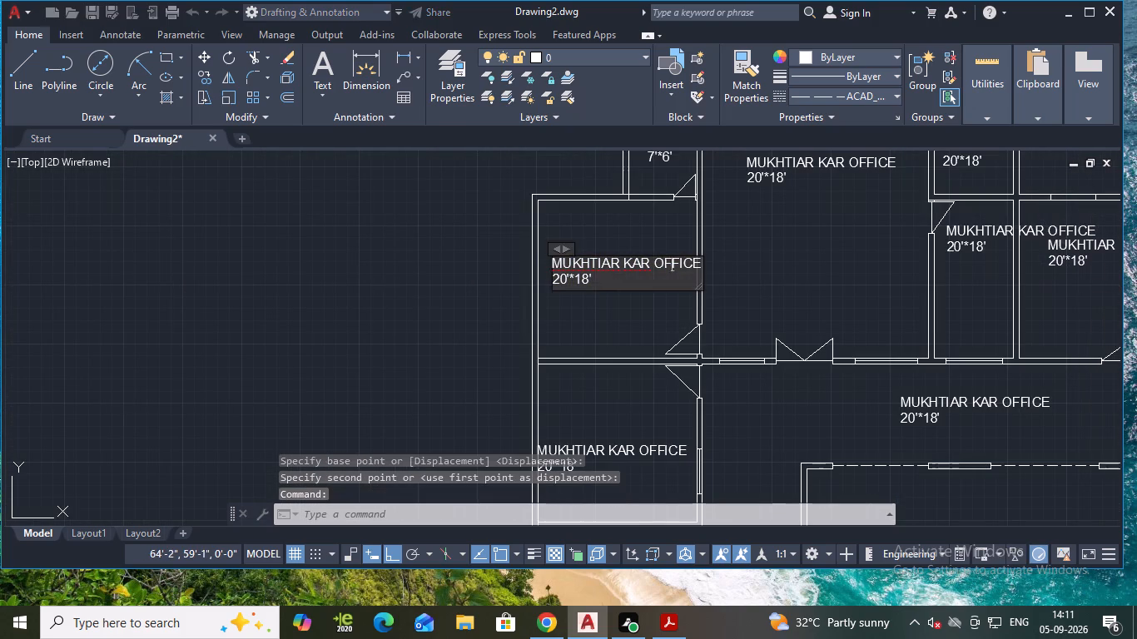
{"action": "left_click", "coordinate": [674, 262]}
{"action": "left_click", "coordinate": [700, 263]}
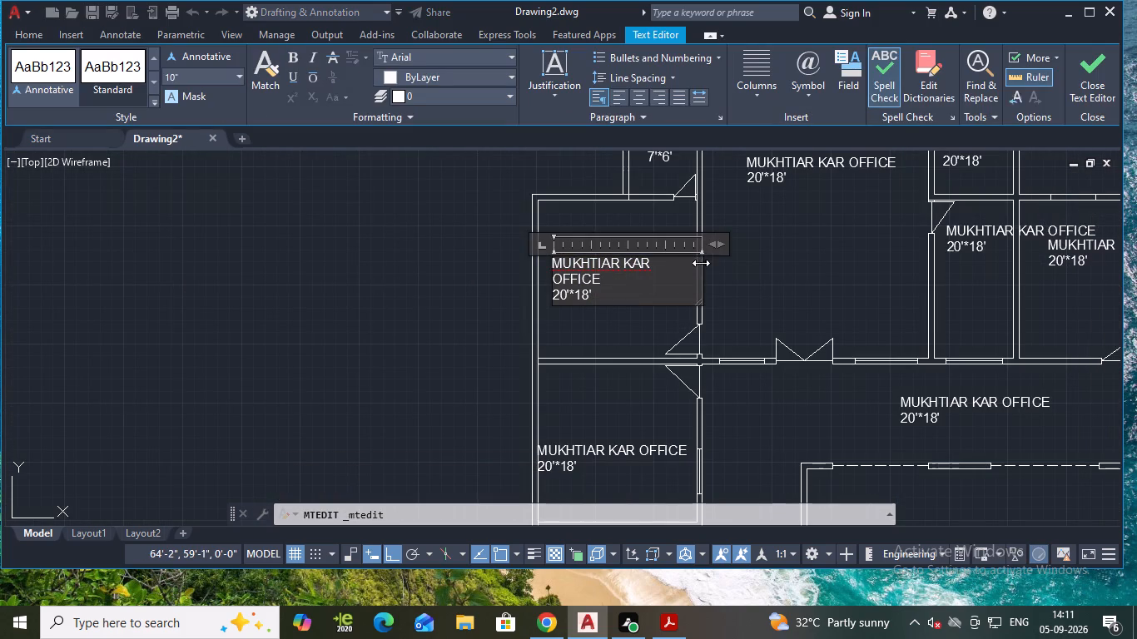
{"action": "key", "text": "ctrl+z"}
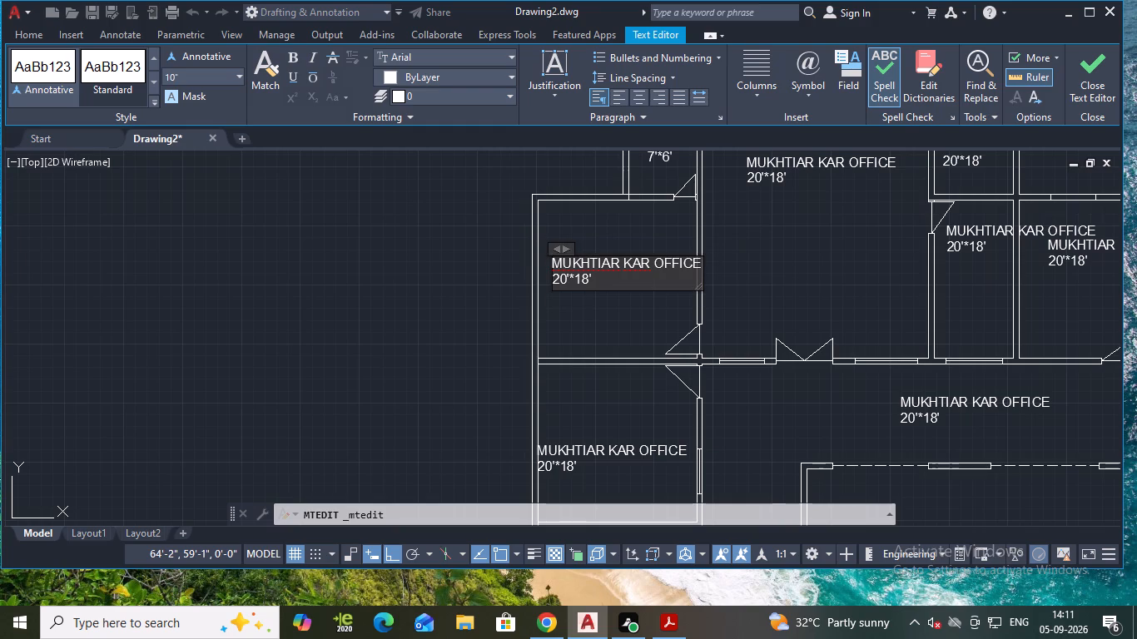
{"action": "left_click", "coordinate": [698, 263]}
{"action": "key", "text": "BackSpace"}
{"action": "key", "text": "BackSpace"}
{"action": "key", "text": "BackSpace"}
{"action": "key", "text": "BackSpace"}
{"action": "key", "text": "BackSpace"}
{"action": "key", "text": "BackSpace"}
{"action": "key", "text": "BackSpace"}
{"action": "key", "text": "BackSpace"}
{"action": "key", "text": "BackSpace"}
{"action": "key", "text": "BackSpace"}
{"action": "key", "text": "BackSpace"}
{"action": "key", "text": "BackSpace"}
{"action": "key", "text": "BackSpace"}
{"action": "key", "text": "BackSpace"}
{"action": "key", "text": "BackSpace"}
{"action": "key", "text": "BackSpace"}
{"action": "key", "text": "BackSpace"}
{"action": "key", "text": "BackSpace"}
{"action": "key", "text": "BackSpace"}
{"action": "key", "text": "BackSpace"}
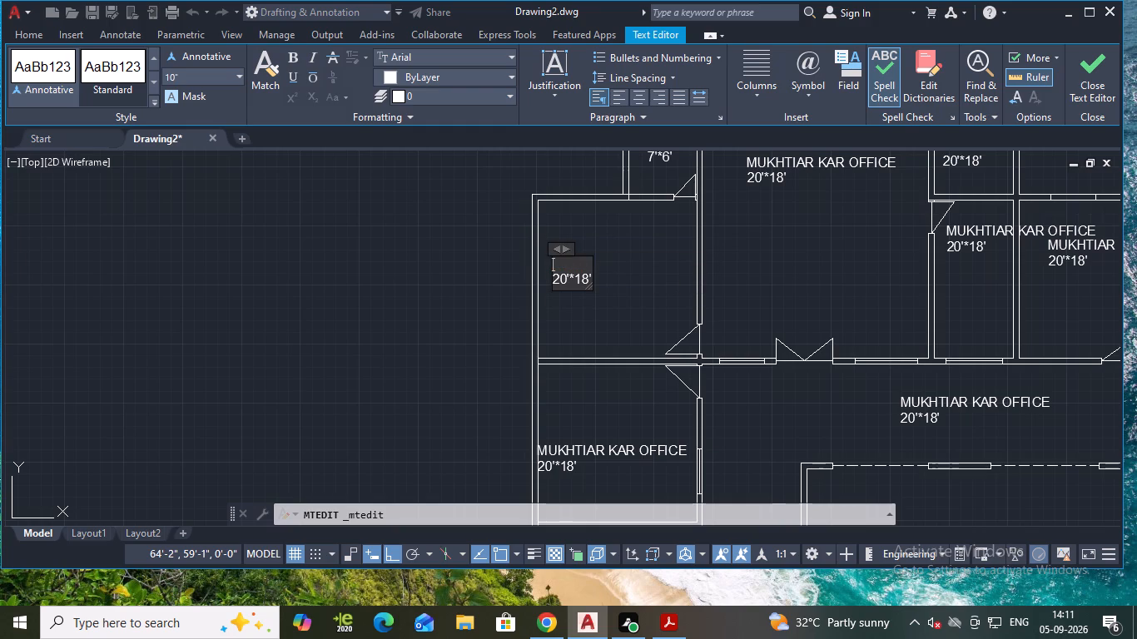
{"action": "type", "text": "CGH"}
{"action": "key", "text": "BackSpace"}
{"action": "key", "text": "BackSpace"}
{"action": "type", "text": "HAMBER"}
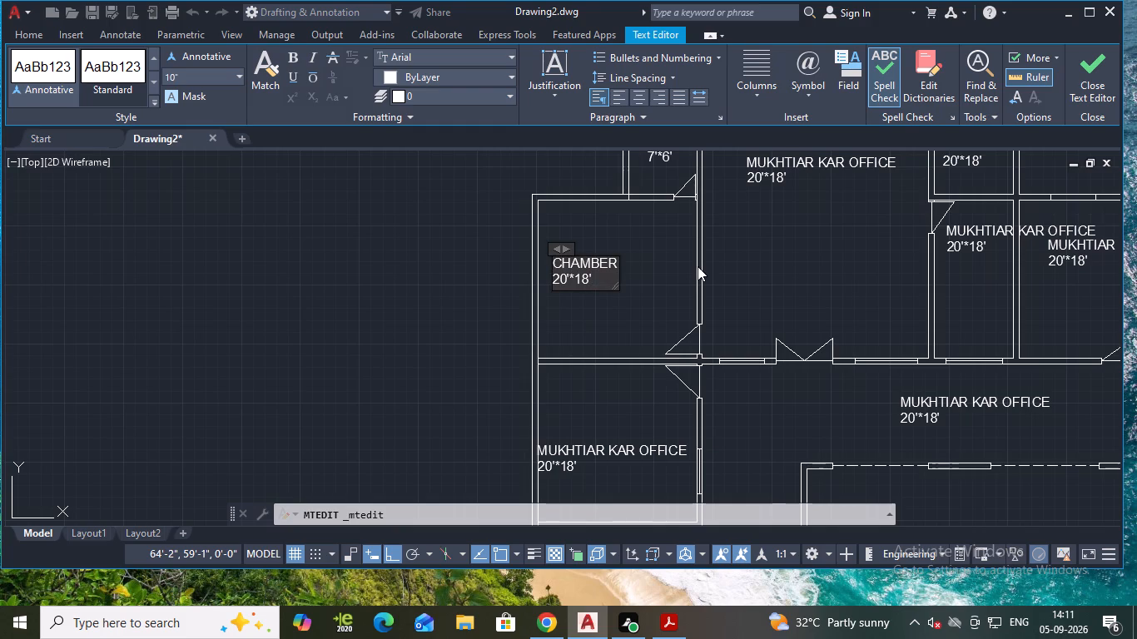
Change the size line of the CHAMBER label to 14'*14' and save the text.
{"action": "left_click", "coordinate": [608, 278]}
{"action": "key", "text": "BackSpace"}
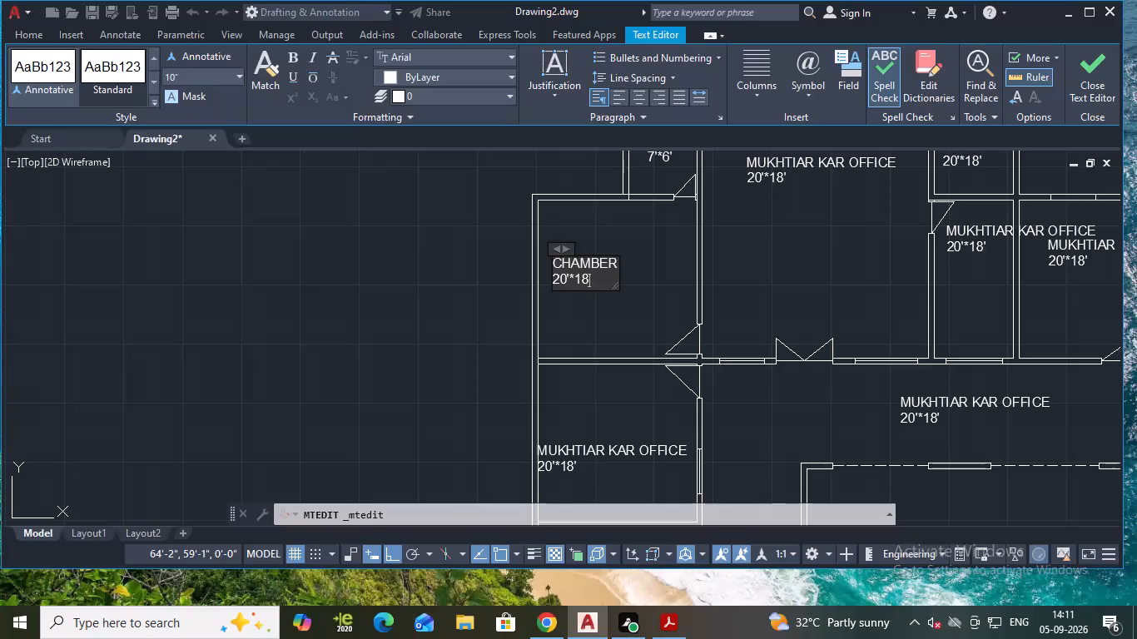
{"action": "key", "text": "BackSpace"}
{"action": "key", "text": "BackSpace"}
{"action": "key", "text": "BackSpace"}
{"action": "key", "text": "BackSpace"}
{"action": "key", "text": "BackSpace"}
{"action": "key", "text": "BackSpace"}
{"action": "type", "text": "14'*14'"}
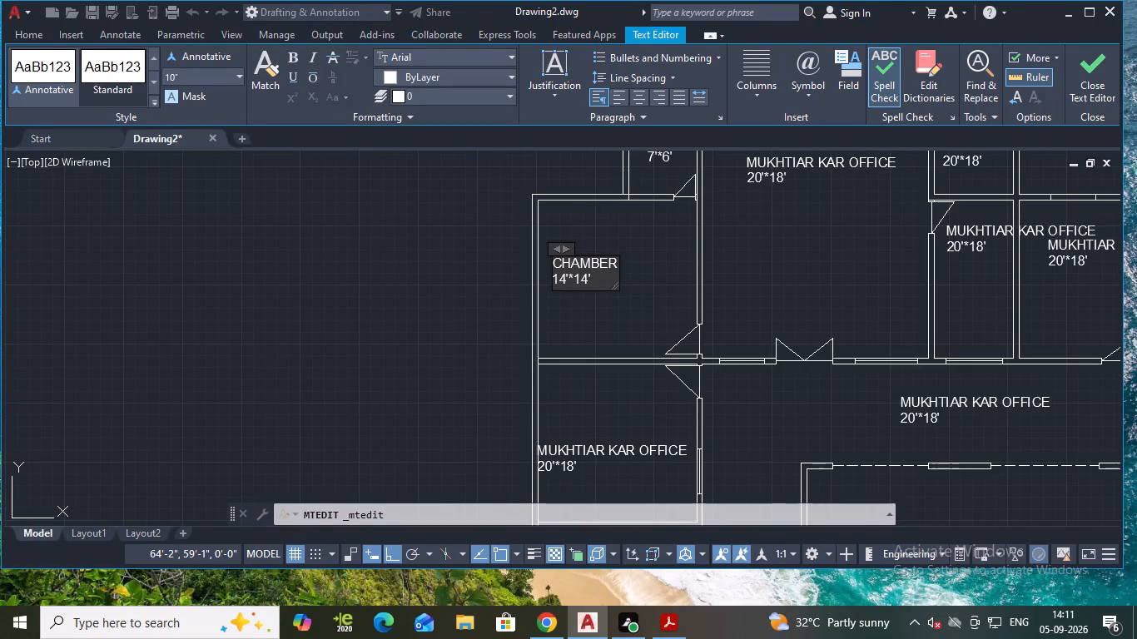
{"action": "key", "text": "grave"}
{"action": "key", "text": "Escape"}
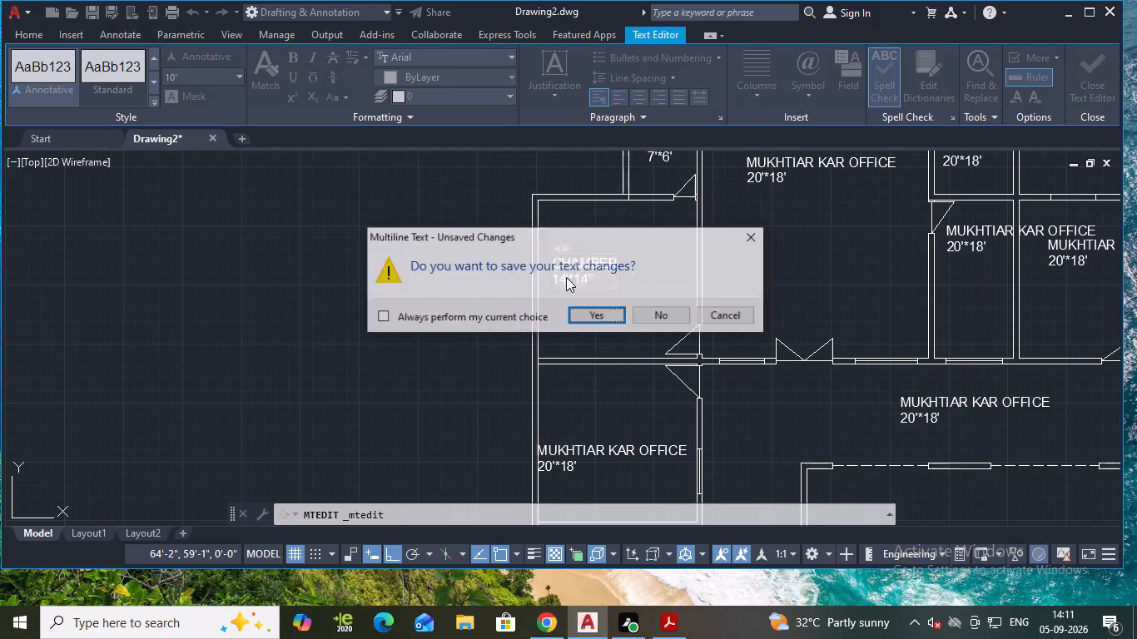
{"action": "left_click", "coordinate": [595, 315]}
Clear the label in the room south of the chamber and enter ASSISTANT MUKHTIAR KAR, followed by a new line.
{"action": "scroll", "coordinate": [595, 315], "scroll_direction": "down", "scroll_amount": 1}
{"action": "middle_click_drag", "start_coordinate": [608, 355], "coordinate": [614, 261]}
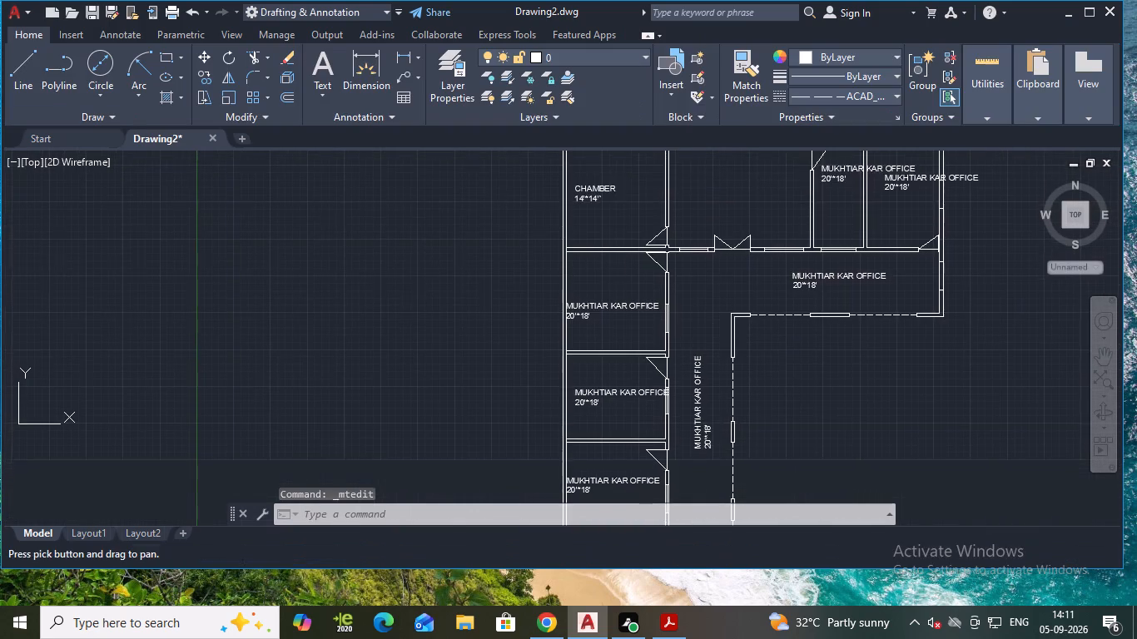
{"action": "scroll", "coordinate": [609, 312], "scroll_direction": "up", "scroll_amount": 1}
{"action": "left_click", "coordinate": [618, 304]}
{"action": "double_click", "coordinate": [619, 302]}
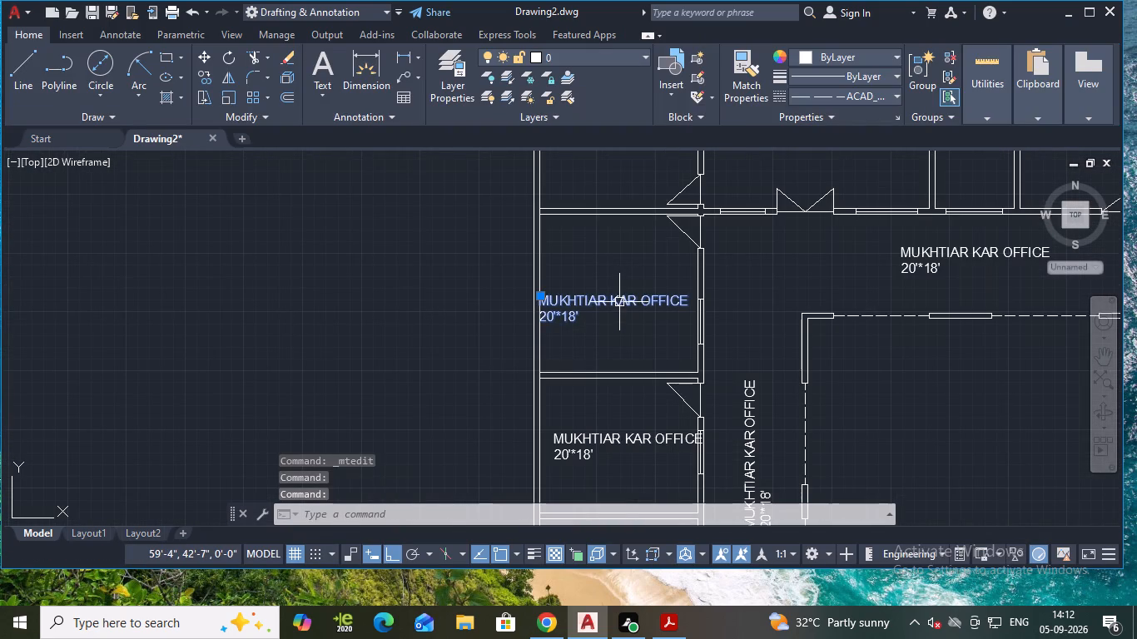
{"action": "left_click", "coordinate": [629, 317]}
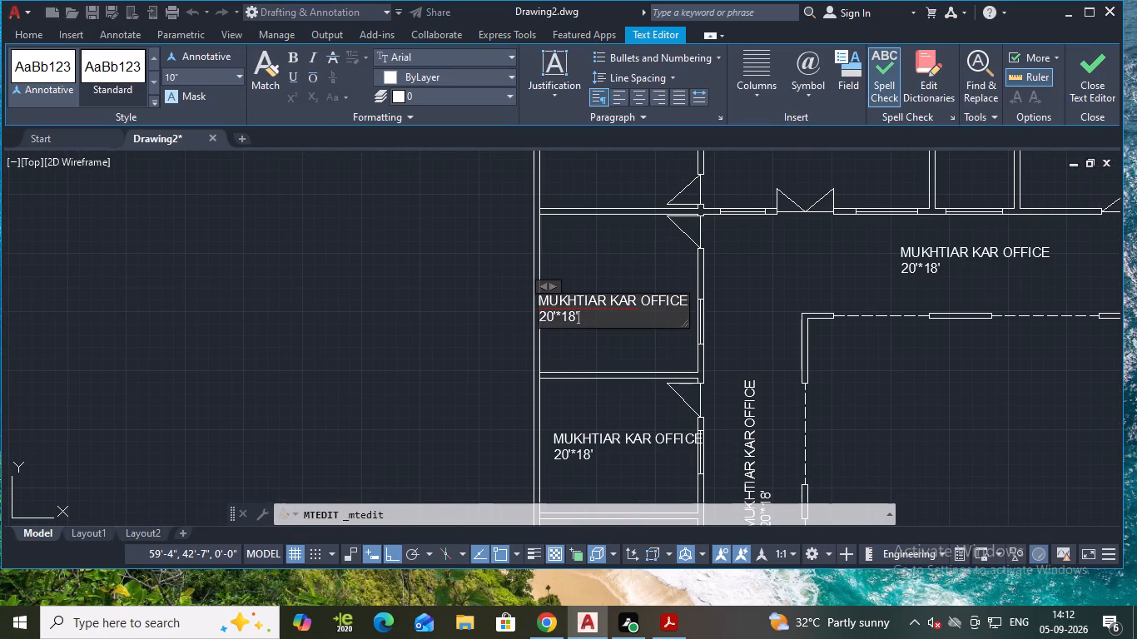
{"action": "key", "text": "BackSpace"}
{"action": "key", "text": "BackSpace"}
{"action": "key", "text": "BackSpace"}
{"action": "key", "text": "BackSpace"}
{"action": "key", "text": "BackSpace"}
{"action": "key", "text": "BackSpace"}
{"action": "key", "text": "BackSpace"}
{"action": "key", "text": "BackSpace"}
{"action": "key", "text": "BackSpace"}
{"action": "key", "text": "BackSpace"}
{"action": "key", "text": "BackSpace"}
{"action": "key", "text": "BackSpace"}
{"action": "key", "text": "BackSpace"}
{"action": "key", "text": "BackSpace"}
{"action": "key", "text": "BackSpace"}
{"action": "key", "text": "BackSpace"}
{"action": "key", "text": "BackSpace"}
{"action": "key", "text": "BackSpace"}
{"action": "key", "text": "BackSpace"}
{"action": "key", "text": "BackSpace"}
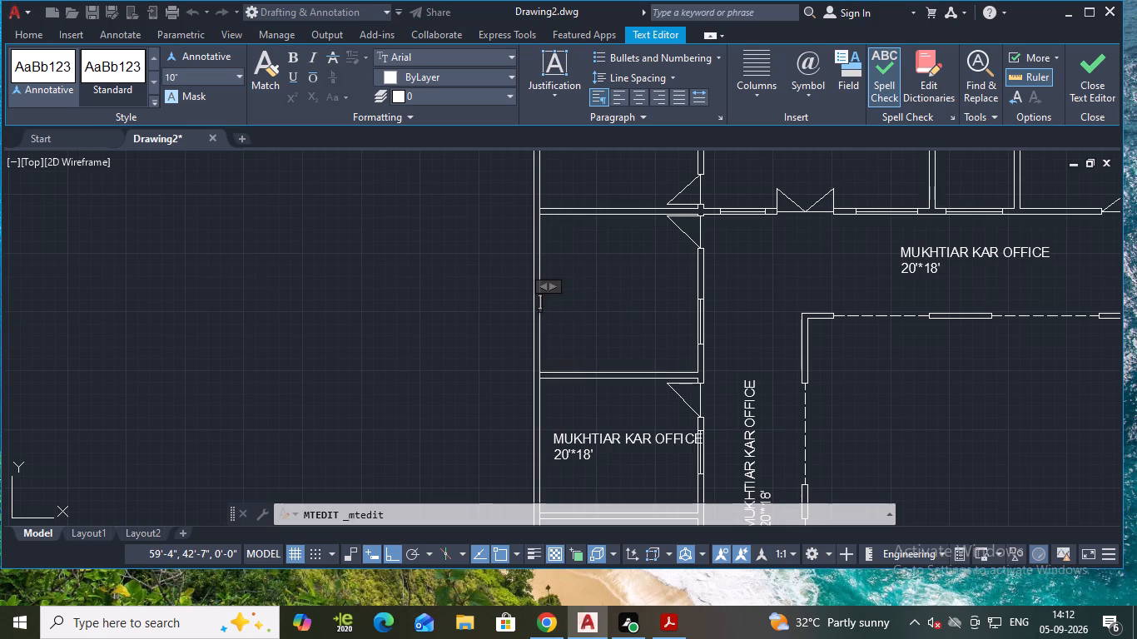
{"action": "type", "text": "ASSISTANT"}
{"action": "key", "text": "space"}
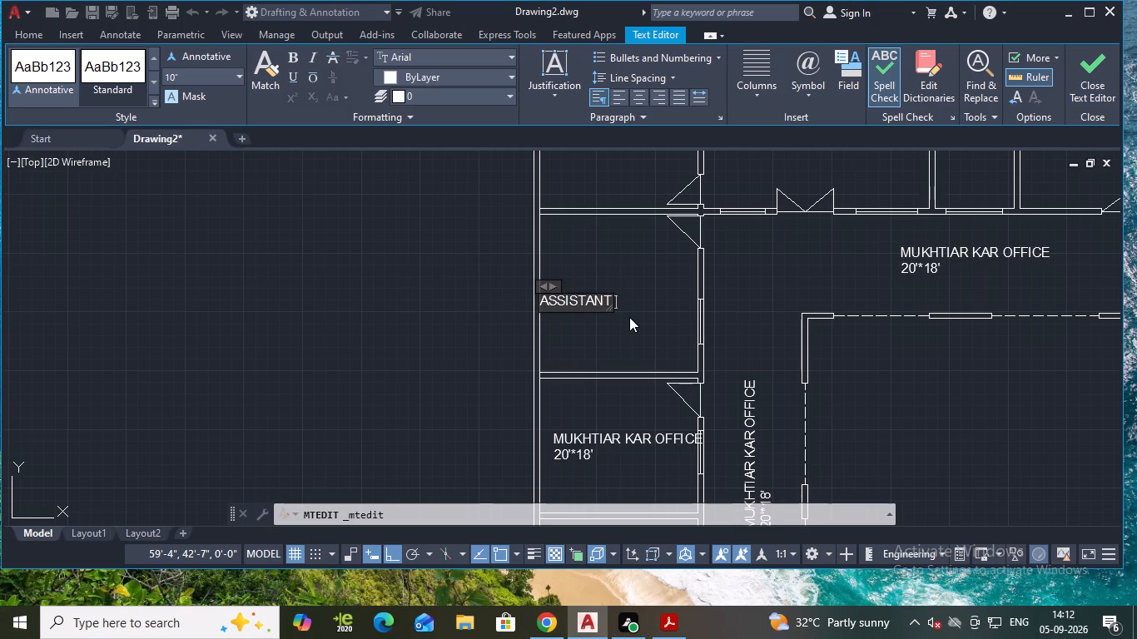
{"action": "type", "text": "MUK"}
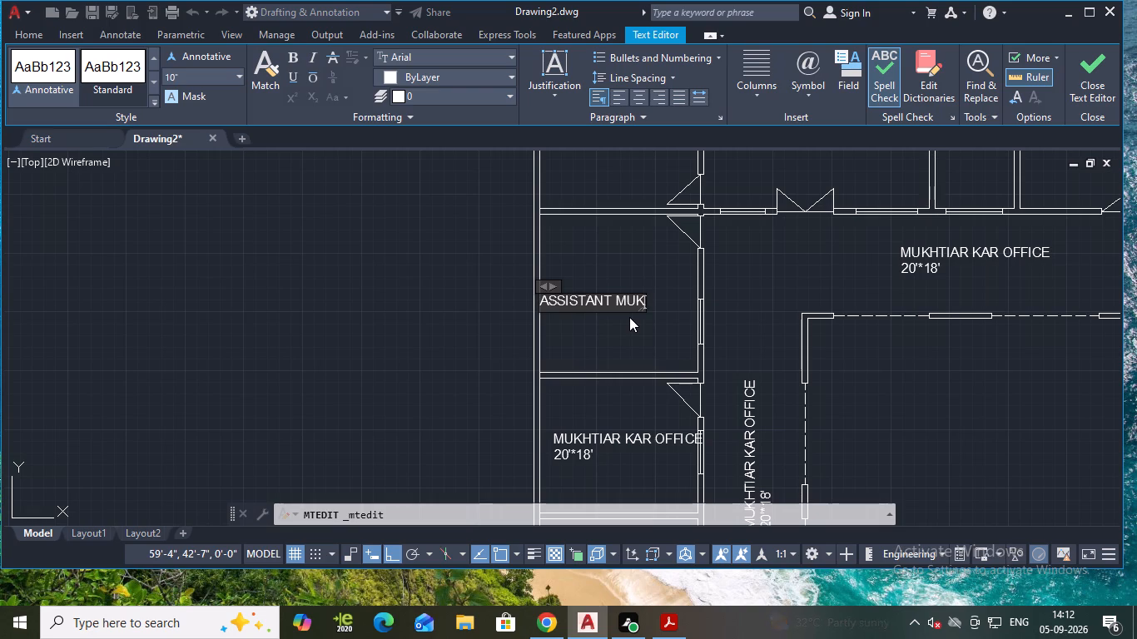
{"action": "key", "text": "h"}
{"action": "type", "text": "TIAR"}
{"action": "key", "text": "space"}
{"action": "type", "text": "KAR"}
{"action": "key", "text": "Return"}
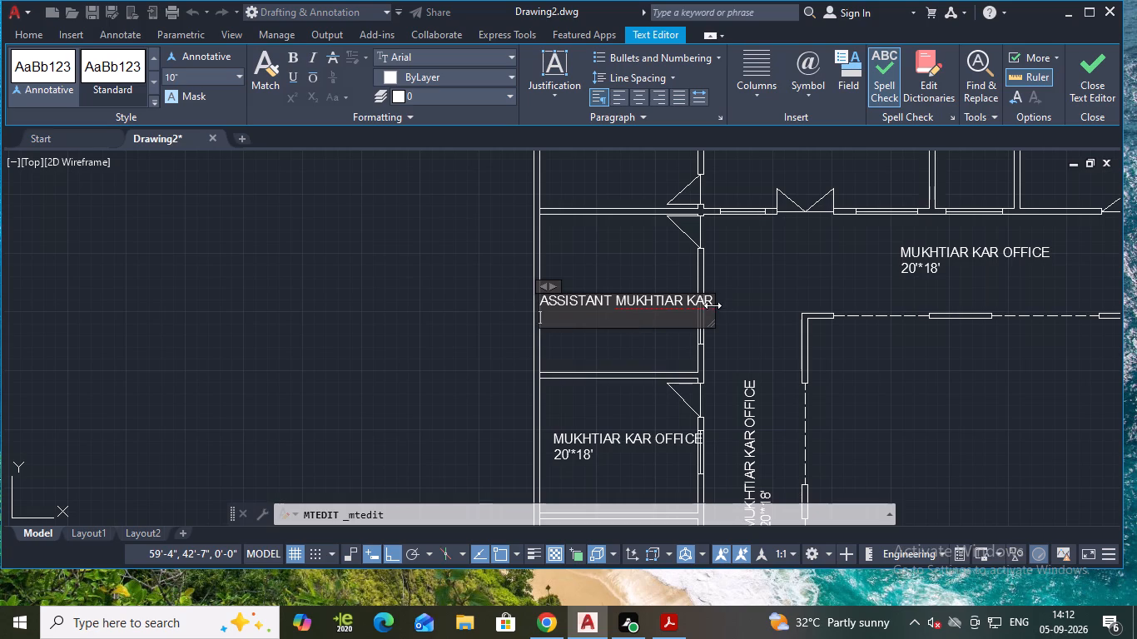
Break KAR onto its own line and indent it with spaces so it sits centred under ASSISTANT MUKHTIAR.
{"action": "left_click", "coordinate": [682, 300]}
{"action": "key", "text": "Return"}
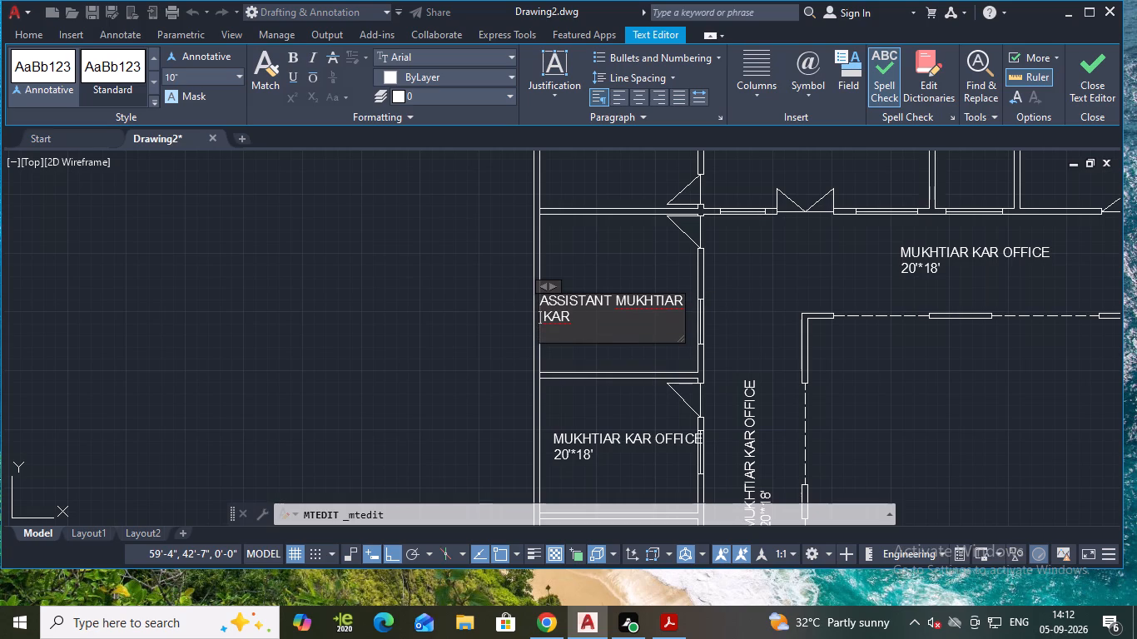
{"action": "key", "text": "space"}
{"action": "key", "text": "space"}
{"action": "key", "text": "space"}
{"action": "key", "text": "space"}
{"action": "key", "text": "space"}
{"action": "key", "text": "space"}
{"action": "key", "text": "space"}
{"action": "key", "text": "space"}
{"action": "key", "text": "space"}
{"action": "key", "text": "space"}
{"action": "key", "text": "space"}
{"action": "key", "text": "space"}
{"action": "key", "text": "space"}
{"action": "key", "text": "space"}
{"action": "key", "text": "space"}
{"action": "left_click", "coordinate": [596, 339]}
Add the size 14'*14' on the line below KAR, indent it toward the centre, and save the text.
{"action": "type", "text": "14'*14'"}
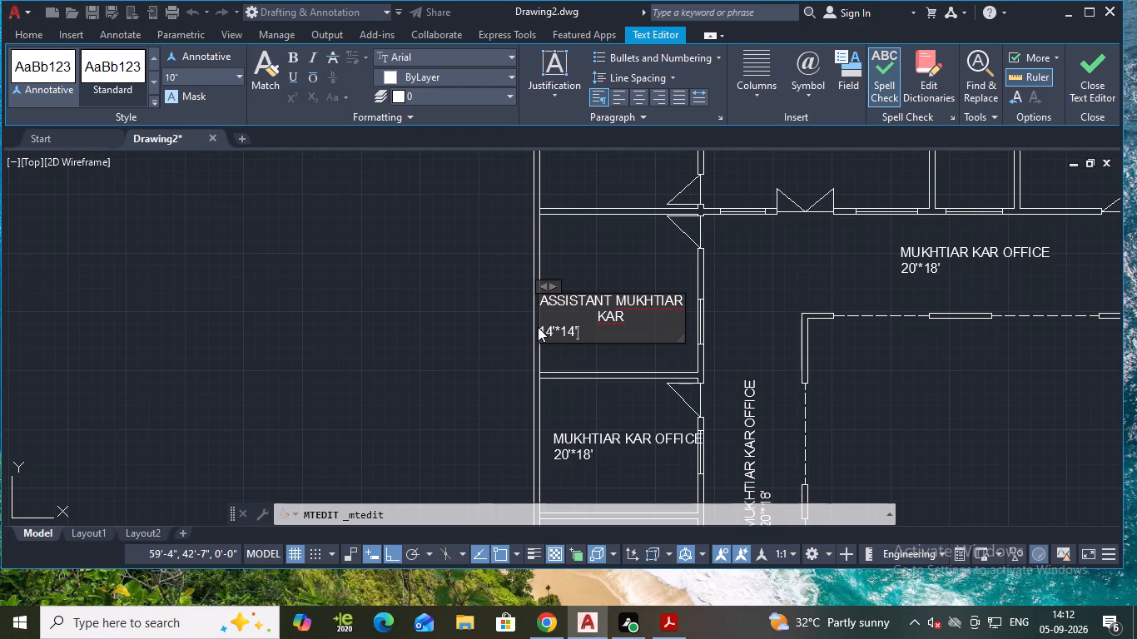
{"action": "left_click", "coordinate": [540, 325]}
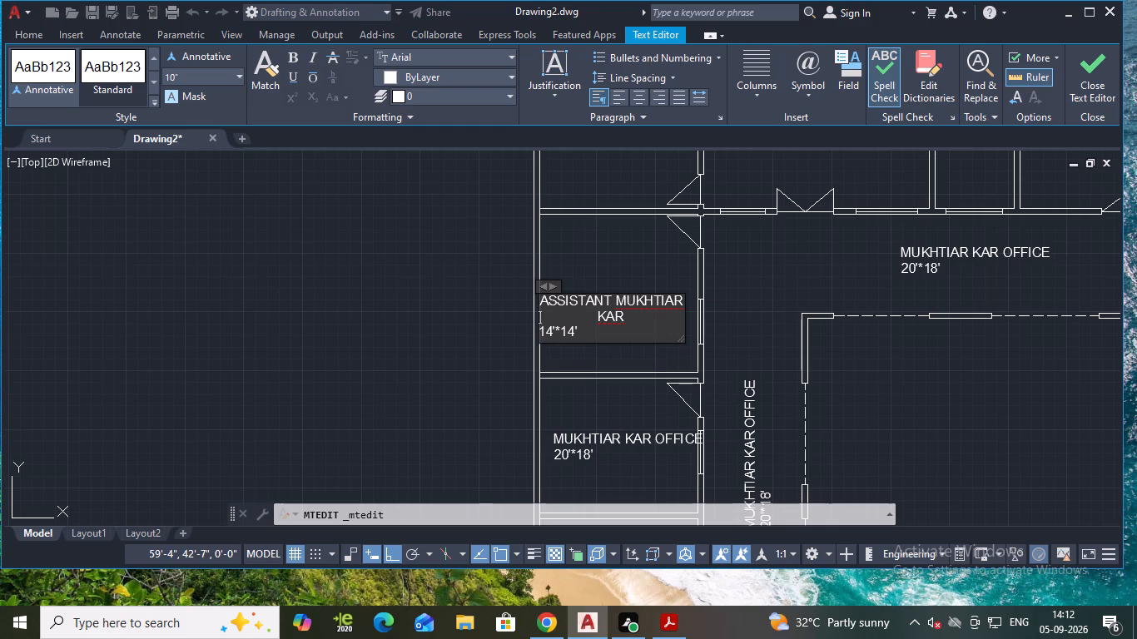
{"action": "left_click", "coordinate": [539, 329]}
{"action": "key", "text": "space"}
{"action": "key", "text": "space"}
{"action": "key", "text": "space"}
{"action": "key", "text": "space"}
{"action": "key", "text": "space"}
{"action": "key", "text": "space"}
{"action": "key", "text": "space"}
{"action": "key", "text": "space"}
{"action": "key", "text": "space"}
{"action": "key", "text": "Escape"}
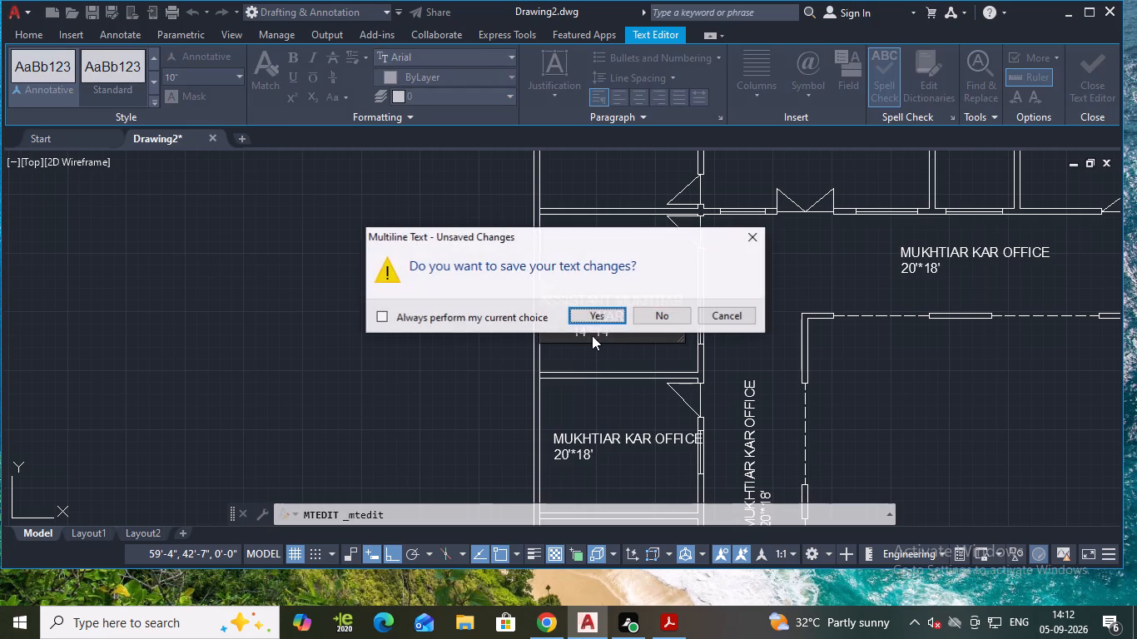
{"action": "left_click", "coordinate": [603, 315]}
Replace the label in the room south of the assistant's room with OFFICE and 12'*14' on a second line, and save the text.
{"action": "middle_click_drag", "start_coordinate": [648, 375], "coordinate": [644, 206]}
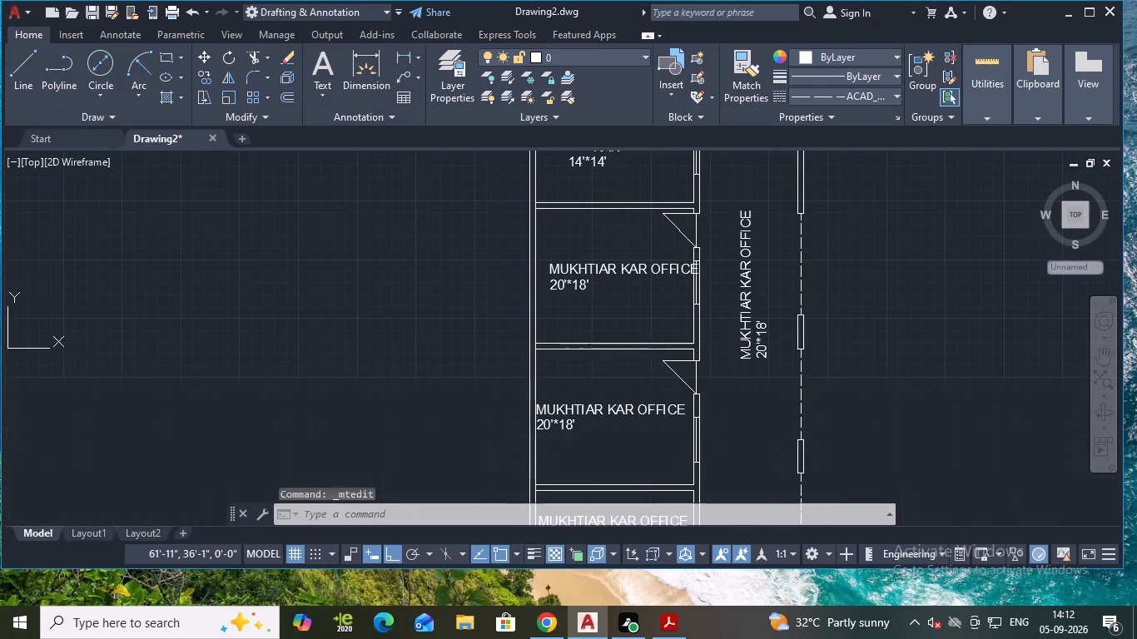
{"action": "triple_click", "coordinate": [650, 269]}
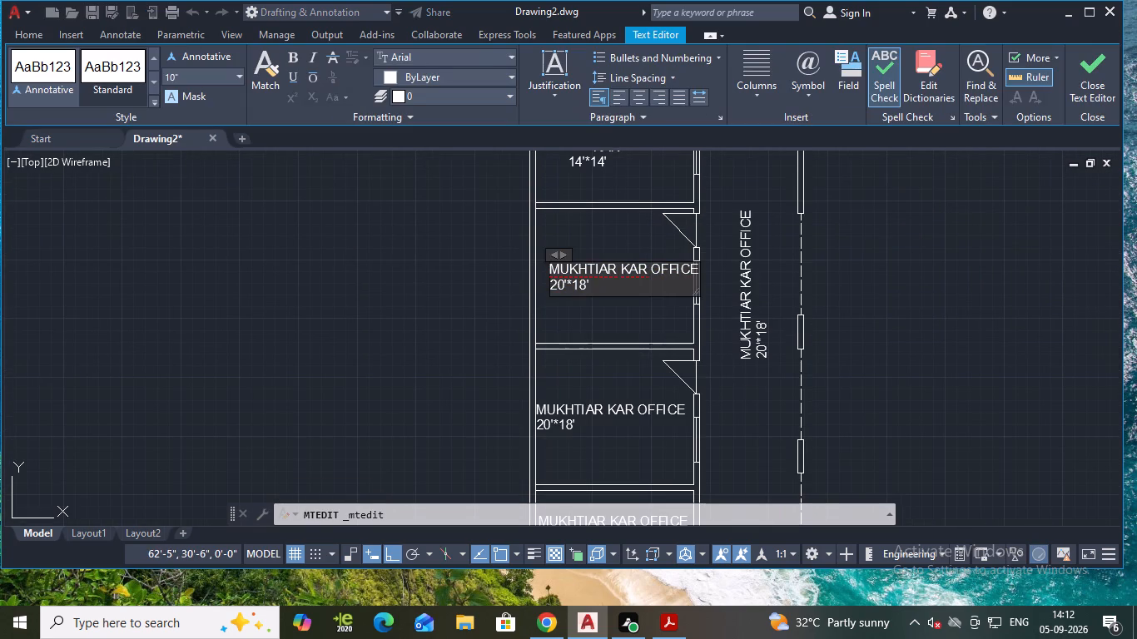
{"action": "left_click", "coordinate": [618, 280]}
{"action": "key", "text": "BackSpace"}
{"action": "key", "text": "BackSpace"}
{"action": "key", "text": "BackSpace"}
{"action": "key", "text": "BackSpace"}
{"action": "key", "text": "BackSpace"}
{"action": "key", "text": "BackSpace"}
{"action": "key", "text": "BackSpace"}
{"action": "key", "text": "BackSpace"}
{"action": "key", "text": "BackSpace"}
{"action": "key", "text": "BackSpace"}
{"action": "key", "text": "BackSpace"}
{"action": "key", "text": "BackSpace"}
{"action": "key", "text": "BackSpace"}
{"action": "key", "text": "BackSpace"}
{"action": "key", "text": "BackSpace"}
{"action": "key", "text": "BackSpace"}
{"action": "key", "text": "BackSpace"}
{"action": "key", "text": "BackSpace"}
{"action": "key", "text": "BackSpace"}
{"action": "key", "text": "BackSpace"}
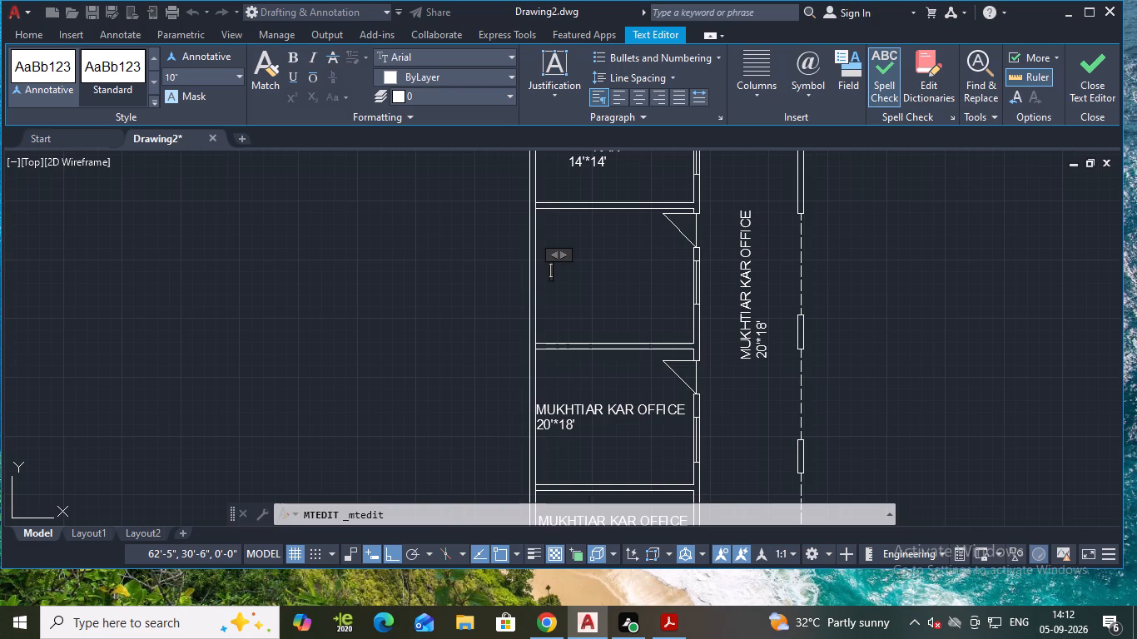
{"action": "type", "text": "OFFICE"}
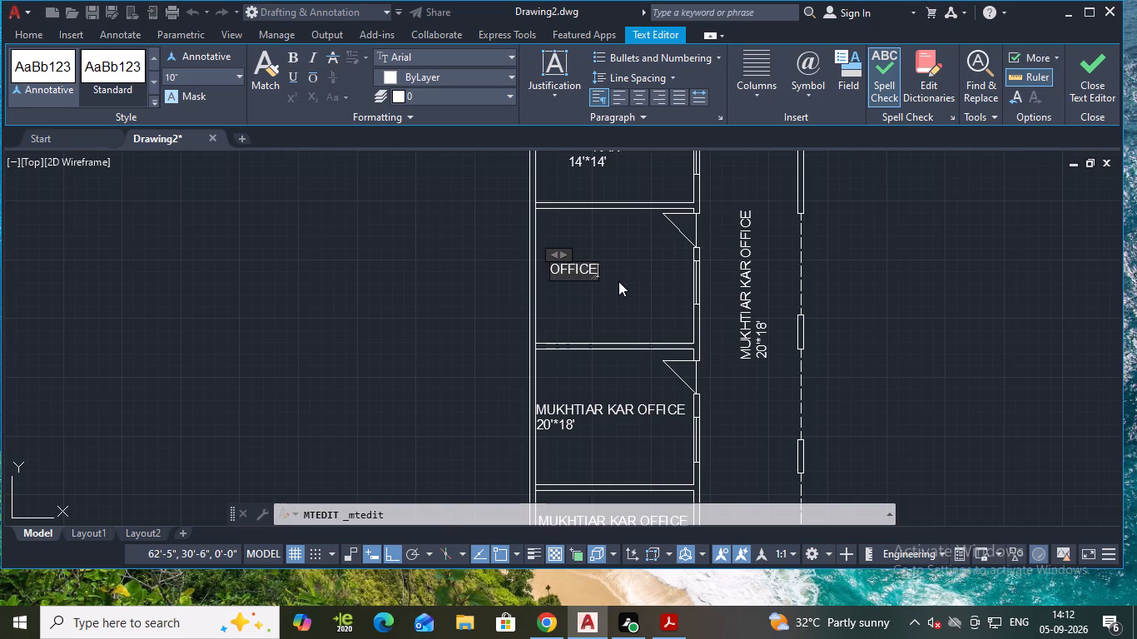
{"action": "key", "text": "Return"}
{"action": "type", "text": "12'*"}
{"action": "type", "text": "14'"}
{"action": "key", "text": "Return"}
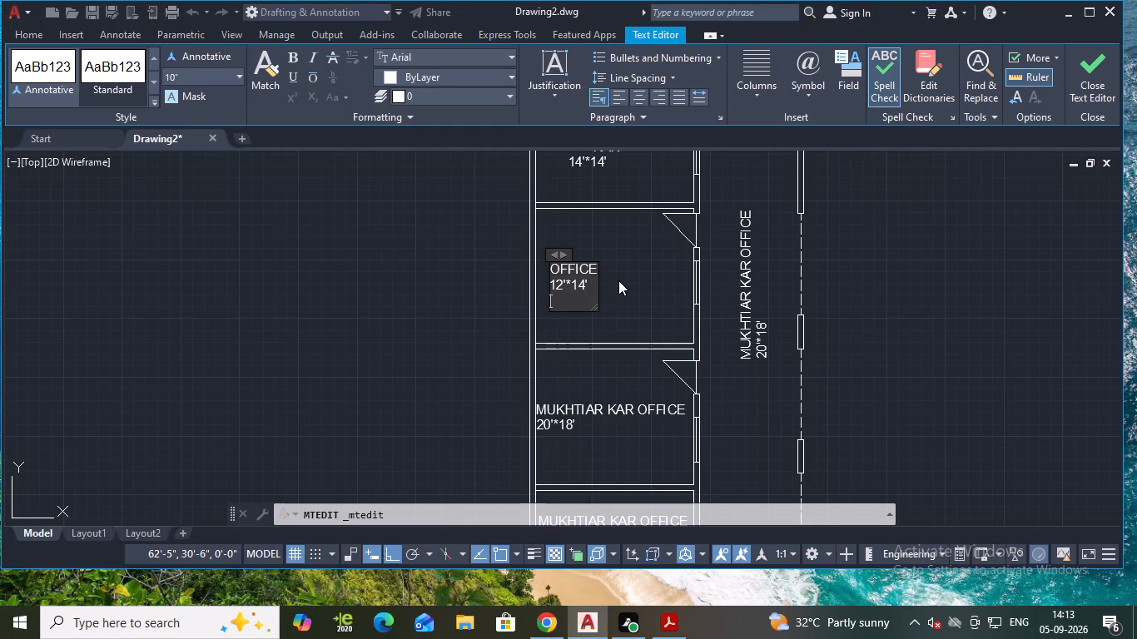
{"action": "key", "text": "Escape"}
{"action": "left_click", "coordinate": [608, 315]}
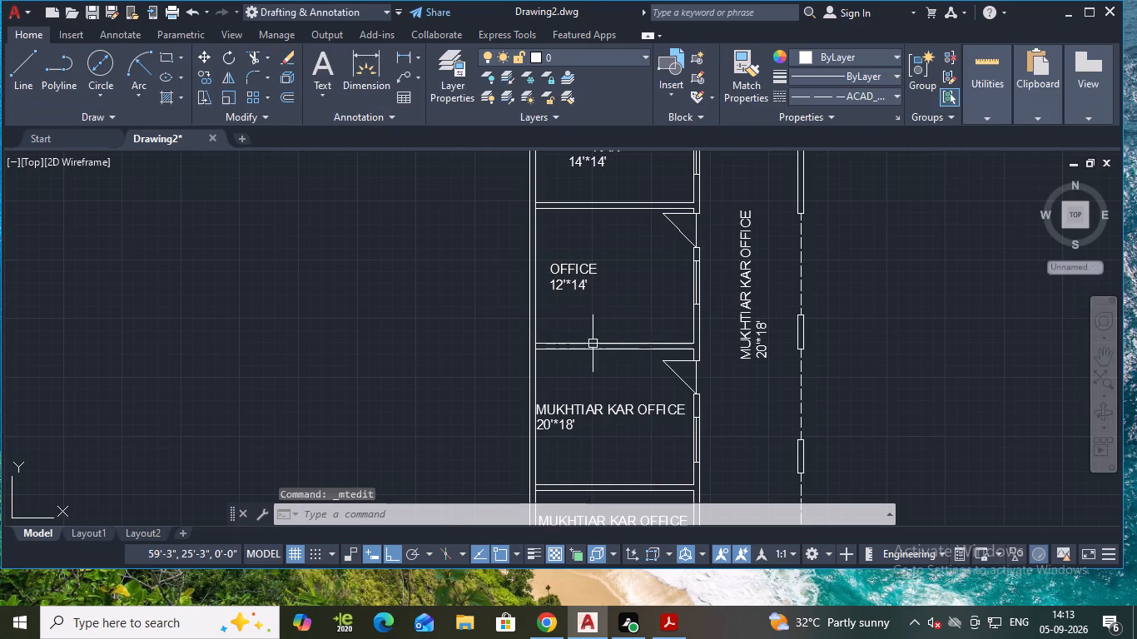
Replace the label in the room south of the existing OFFICE room with OFFICE and 12'*14' on a second line, and save the text.
{"action": "middle_click_drag", "start_coordinate": [591, 344], "coordinate": [601, 220]}
{"action": "triple_click", "coordinate": [638, 287]}
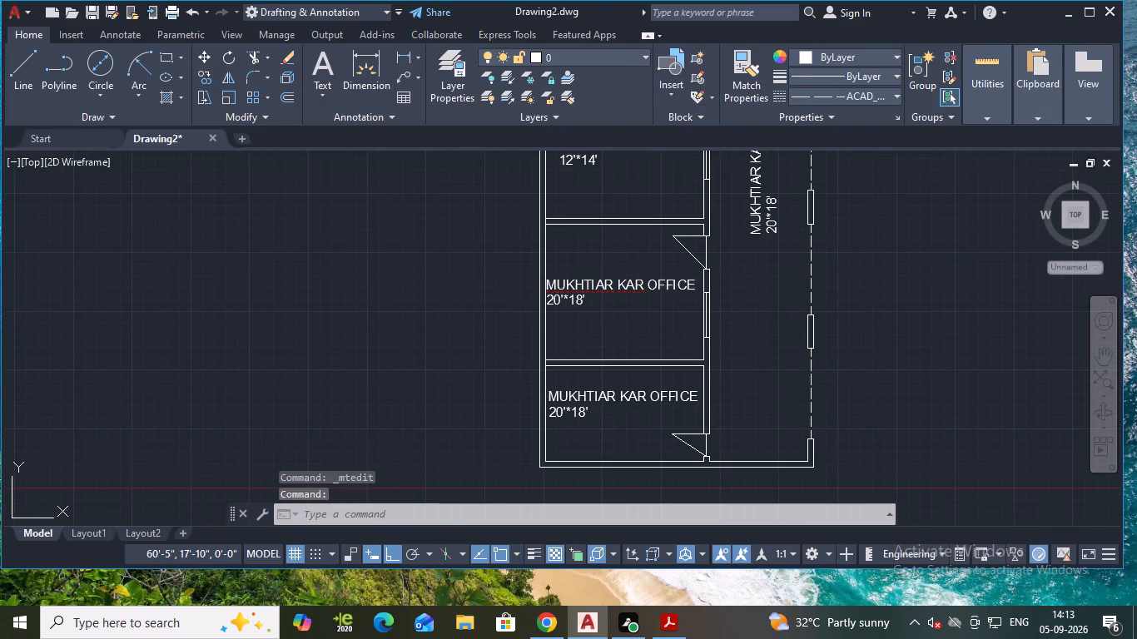
{"action": "left_click", "coordinate": [610, 299]}
{"action": "key", "text": "BackSpace"}
{"action": "key", "text": "BackSpace"}
{"action": "key", "text": "BackSpace"}
{"action": "key", "text": "BackSpace"}
{"action": "key", "text": "BackSpace"}
{"action": "key", "text": "BackSpace"}
{"action": "key", "text": "BackSpace"}
{"action": "key", "text": "BackSpace"}
{"action": "key", "text": "BackSpace"}
{"action": "key", "text": "BackSpace"}
{"action": "key", "text": "BackSpace"}
{"action": "key", "text": "BackSpace"}
{"action": "key", "text": "BackSpace"}
{"action": "key", "text": "BackSpace"}
{"action": "key", "text": "BackSpace"}
{"action": "key", "text": "BackSpace"}
{"action": "key", "text": "BackSpace"}
{"action": "key", "text": "BackSpace"}
{"action": "key", "text": "BackSpace"}
{"action": "key", "text": "BackSpace"}
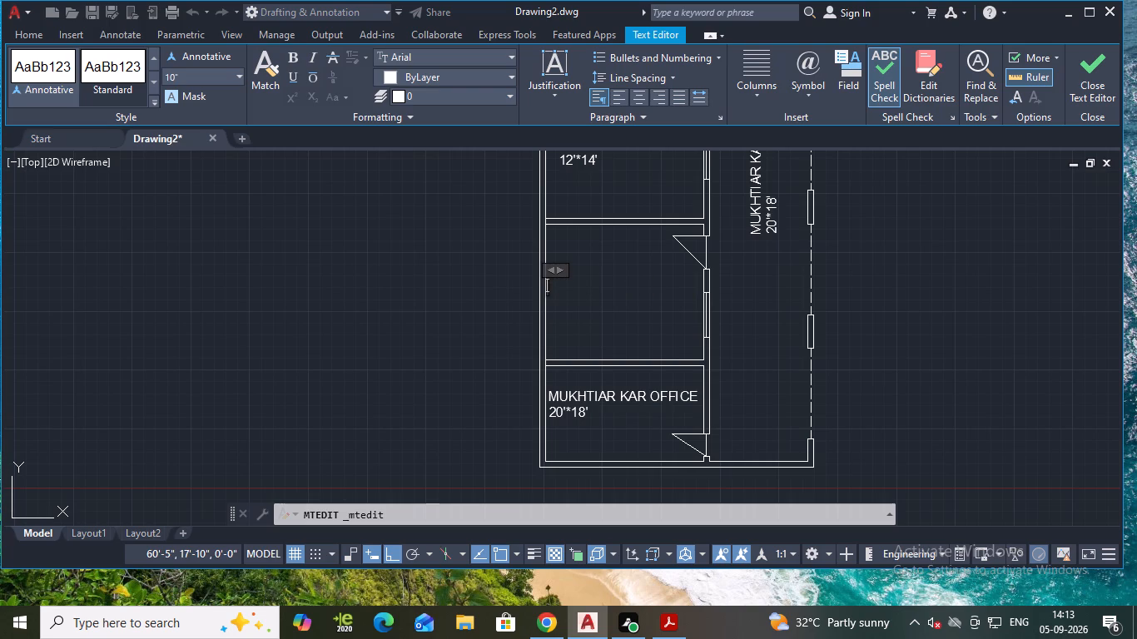
{"action": "type", "text": "OFFICE"}
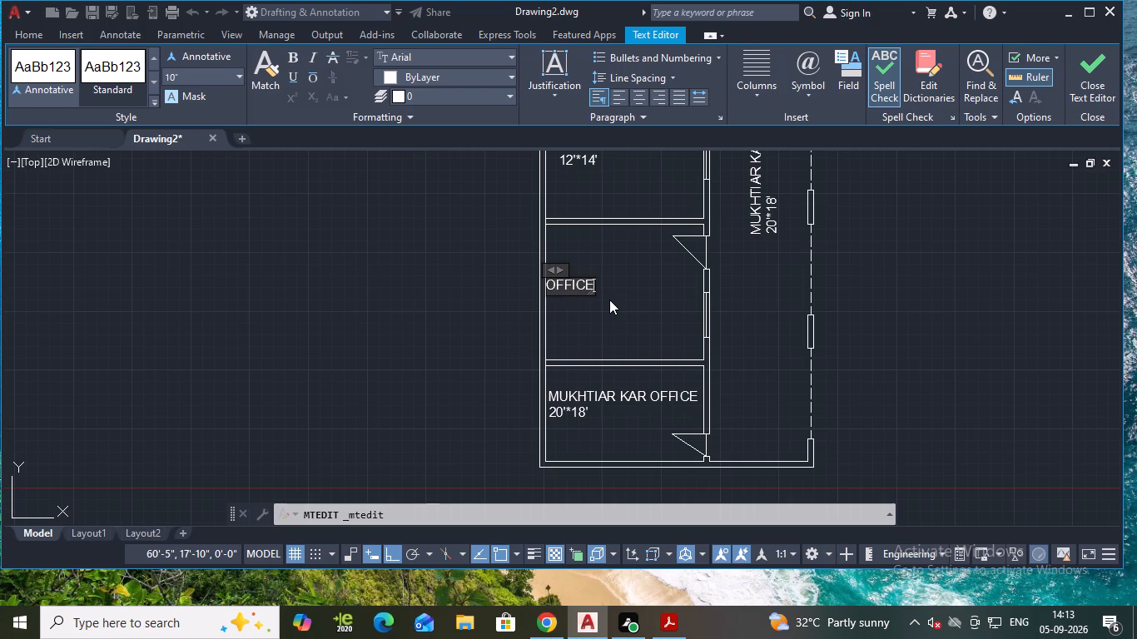
{"action": "key", "text": "Return"}
{"action": "type", "text": "12'*"}
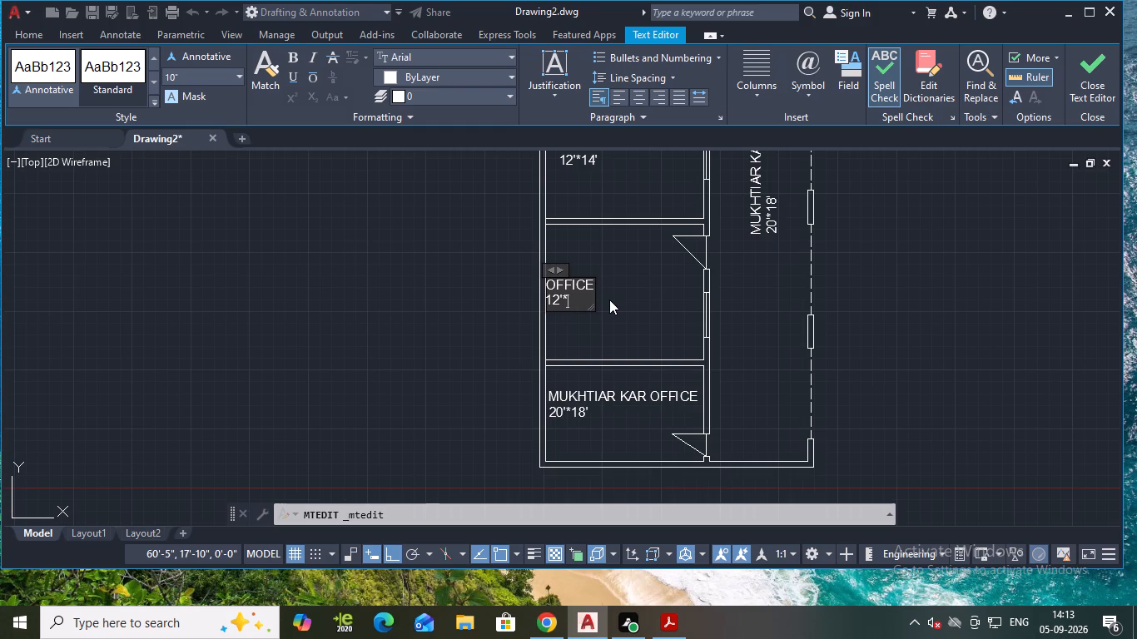
{"action": "type", "text": "14"}
{"action": "key", "text": "apostrophe"}
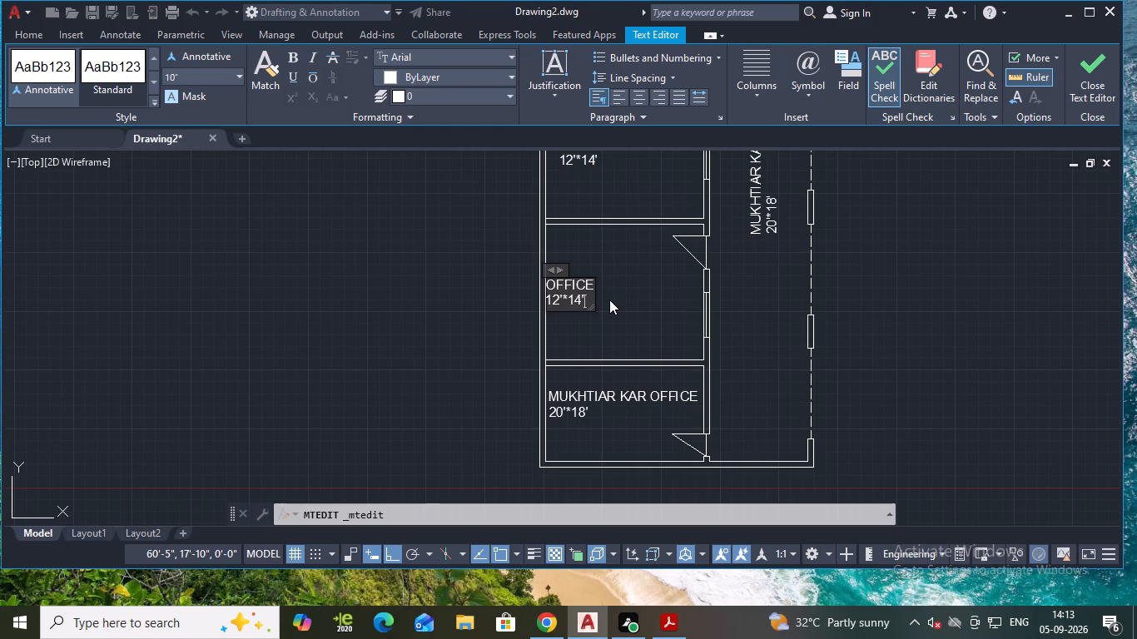
{"action": "key", "text": "Return"}
{"action": "key", "text": "Escape"}
{"action": "left_click", "coordinate": [600, 314]}
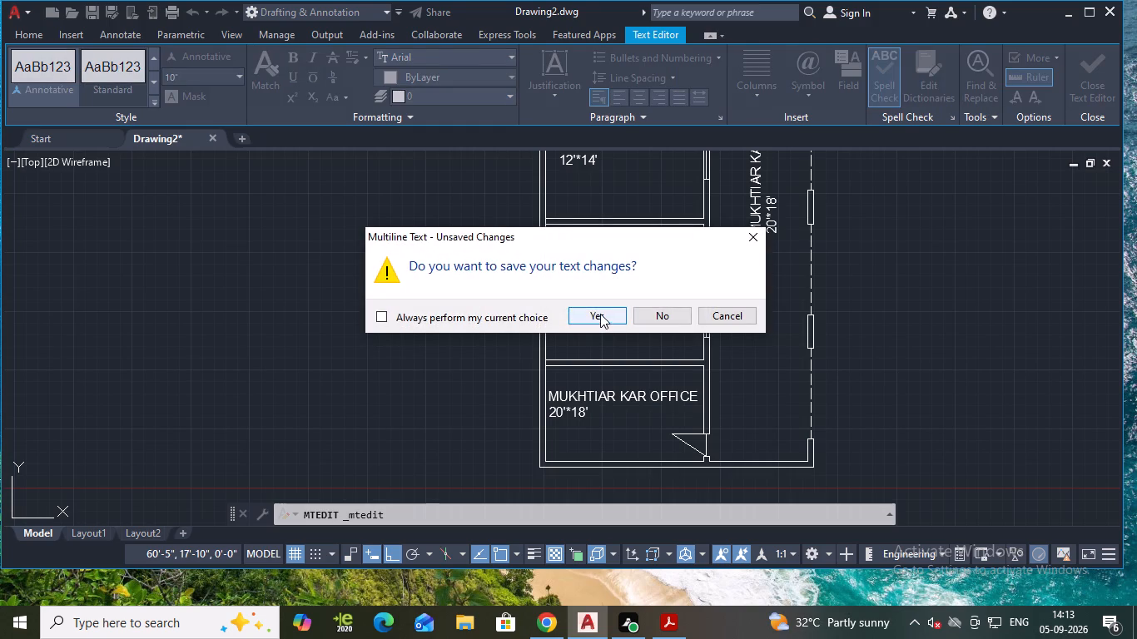
Move the new OFFICE 12'*14' label horizontally east, away from the outer wall, toward the centre of its room.
{"action": "key", "text": "m"}
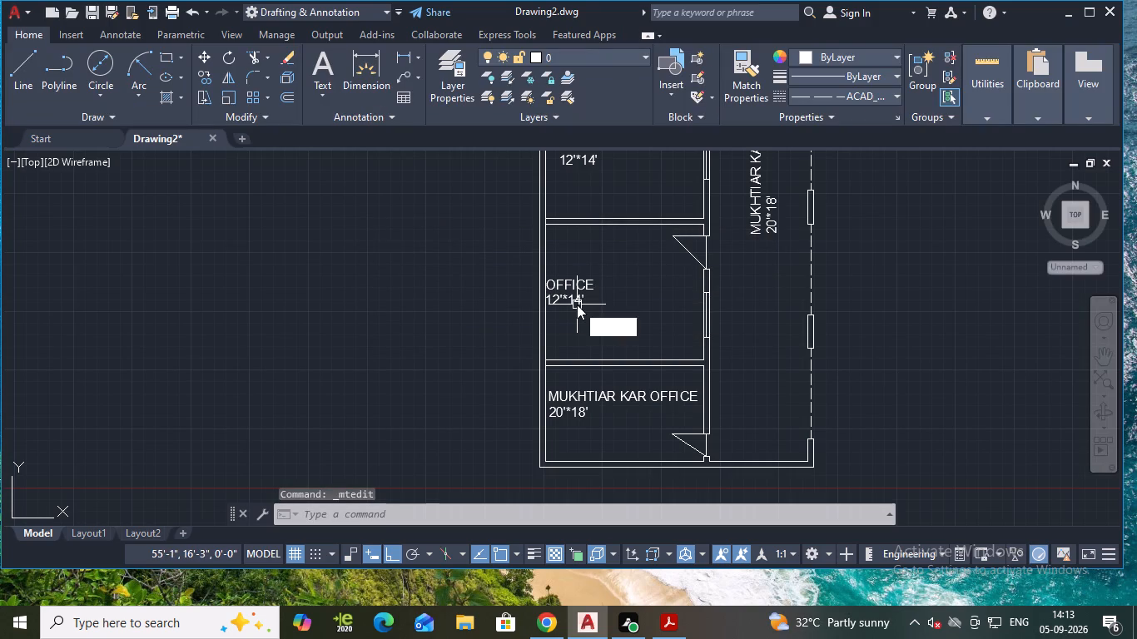
{"action": "key", "text": "Return"}
{"action": "left_click", "coordinate": [578, 300]}
{"action": "key", "text": "Return"}
{"action": "left_click", "coordinate": [578, 300]}
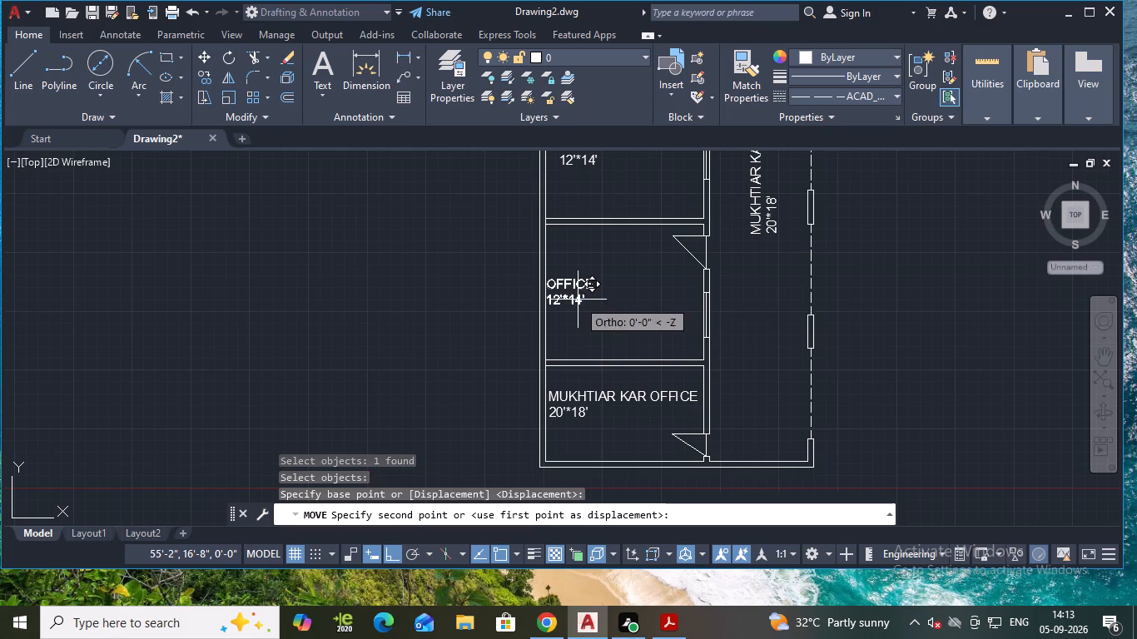
{"action": "left_click", "coordinate": [616, 300]}
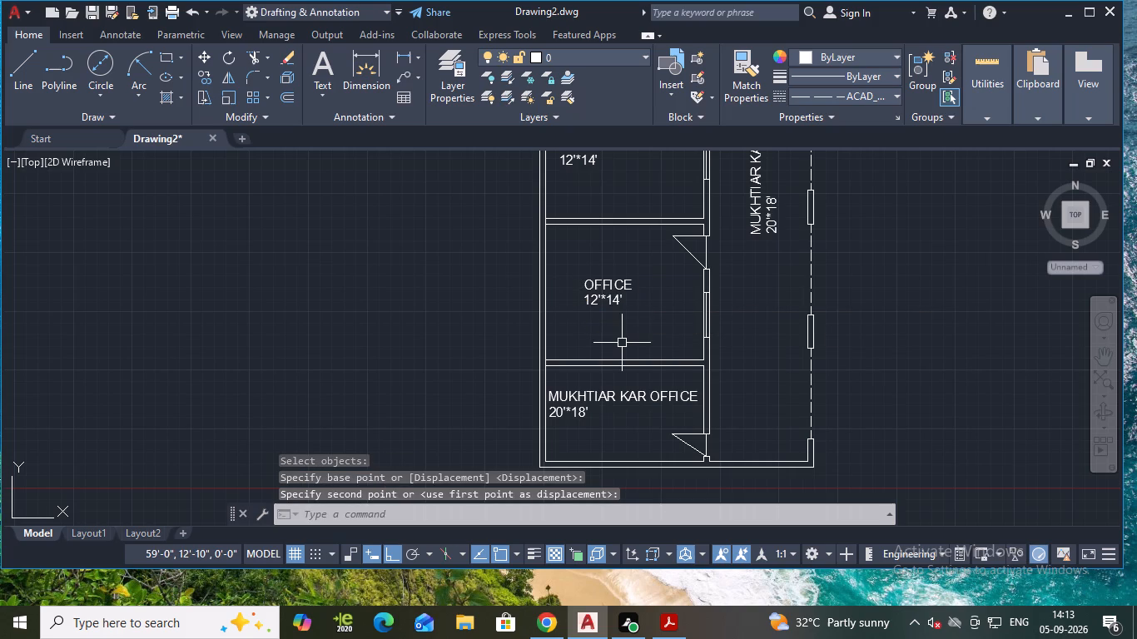
Replace the label in the southernmost room with BATH and 7'*14' on a second line, and save the text.
{"action": "left_click", "coordinate": [630, 397]}
{"action": "double_click", "coordinate": [630, 397]}
{"action": "key", "text": "BackSpace"}
{"action": "key", "text": "BackSpace"}
{"action": "key", "text": "BackSpace"}
{"action": "key", "text": "BackSpace"}
{"action": "key", "text": "BackSpace"}
{"action": "key", "text": "BackSpace"}
{"action": "key", "text": "BackSpace"}
{"action": "key", "text": "BackSpace"}
{"action": "key", "text": "BackSpace"}
{"action": "key", "text": "BackSpace"}
{"action": "key", "text": "BackSpace"}
{"action": "key", "text": "BackSpace"}
{"action": "key", "text": "BackSpace"}
{"action": "key", "text": "BackSpace"}
{"action": "key", "text": "BackSpace"}
{"action": "key", "text": "BackSpace"}
{"action": "key", "text": "BackSpace"}
{"action": "key", "text": "BackSpace"}
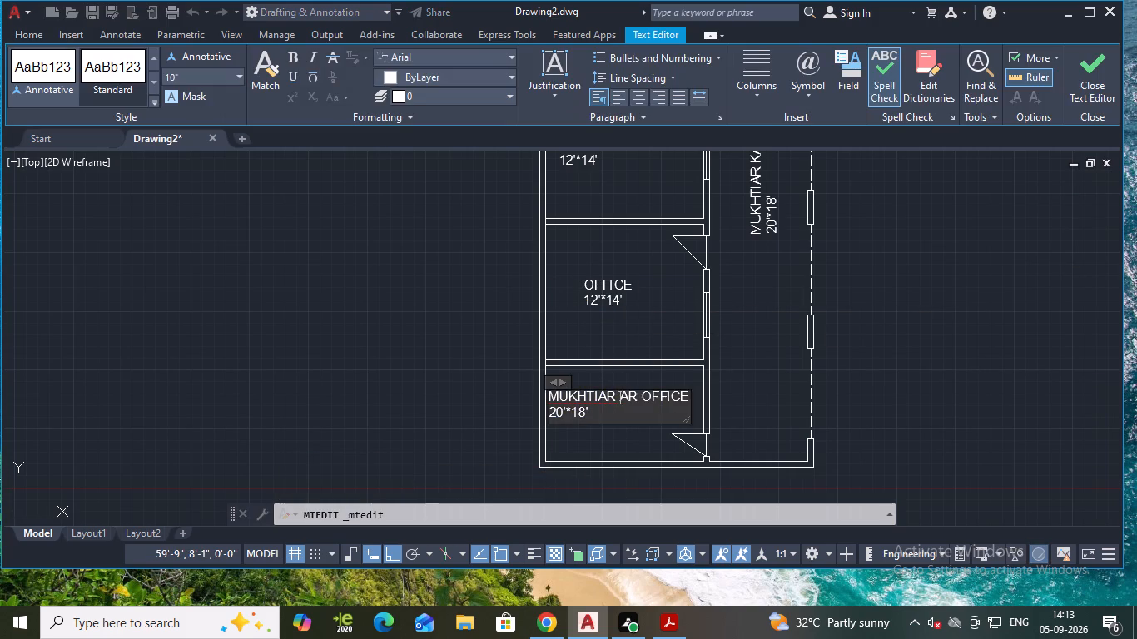
{"action": "left_click", "coordinate": [588, 414]}
{"action": "key", "text": "BackSpace"}
{"action": "key", "text": "BackSpace"}
{"action": "key", "text": "BackSpace"}
{"action": "key", "text": "BackSpace"}
{"action": "key", "text": "BackSpace"}
{"action": "key", "text": "BackSpace"}
{"action": "key", "text": "BackSpace"}
{"action": "key", "text": "BackSpace"}
{"action": "key", "text": "BackSpace"}
{"action": "key", "text": "BackSpace"}
{"action": "key", "text": "BackSpace"}
{"action": "key", "text": "BackSpace"}
{"action": "key", "text": "BackSpace"}
{"action": "key", "text": "BackSpace"}
{"action": "key", "text": "BackSpace"}
{"action": "key", "text": "BackSpace"}
{"action": "key", "text": "BackSpace"}
{"action": "key", "text": "BackSpace"}
{"action": "key", "text": "BackSpace"}
{"action": "key", "text": "BackSpace"}
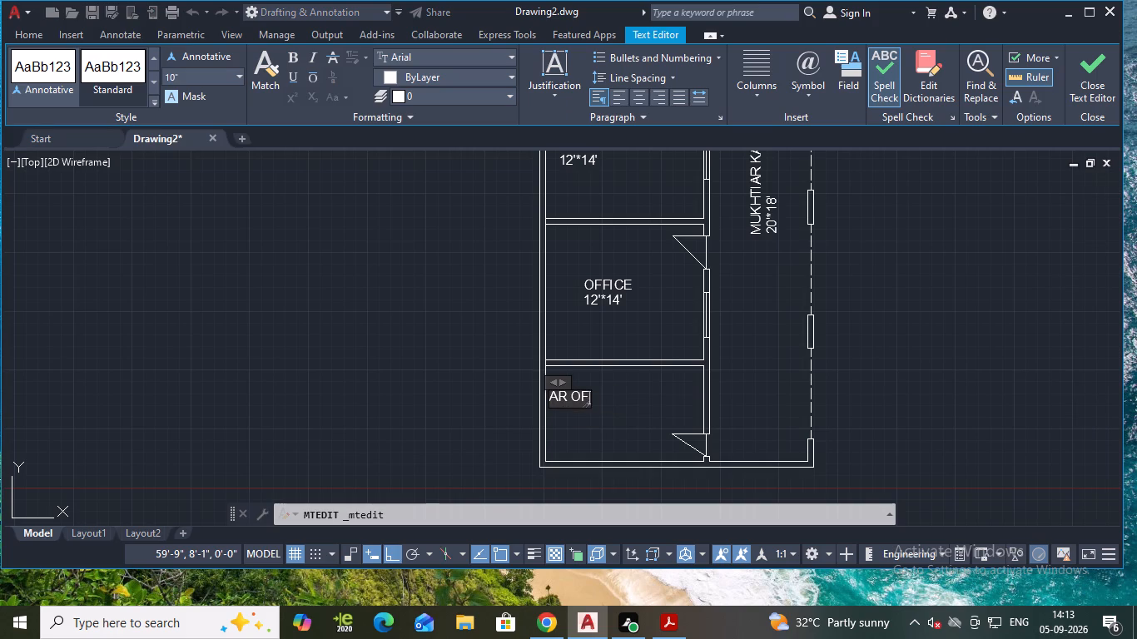
{"action": "type", "text": "BATH"}
{"action": "key", "text": "Return"}
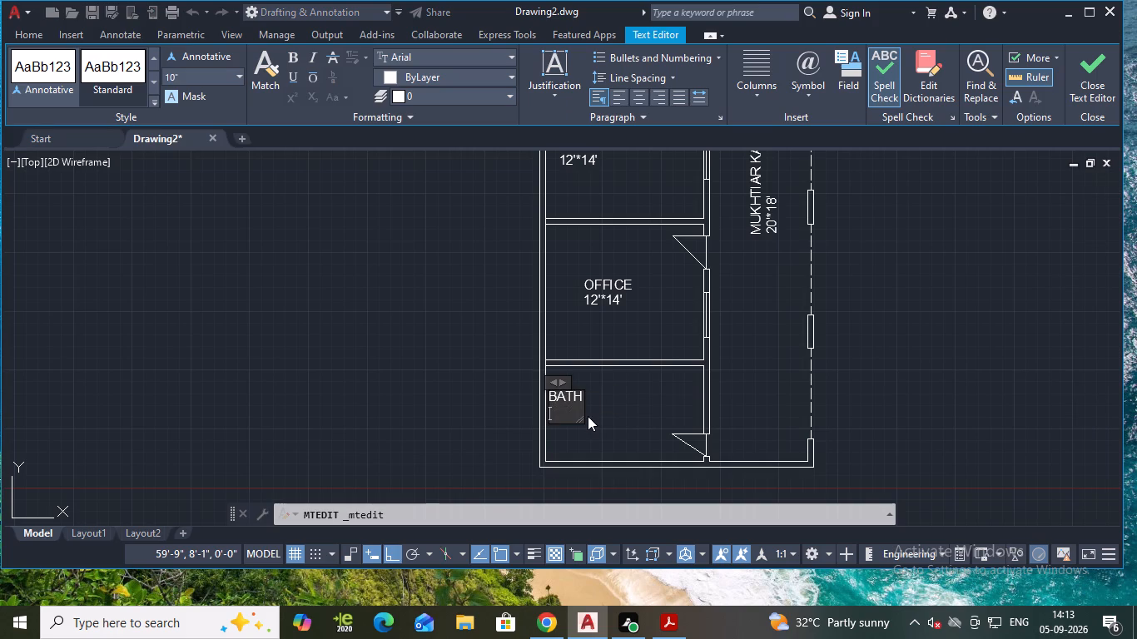
{"action": "type", "text": "7'"}
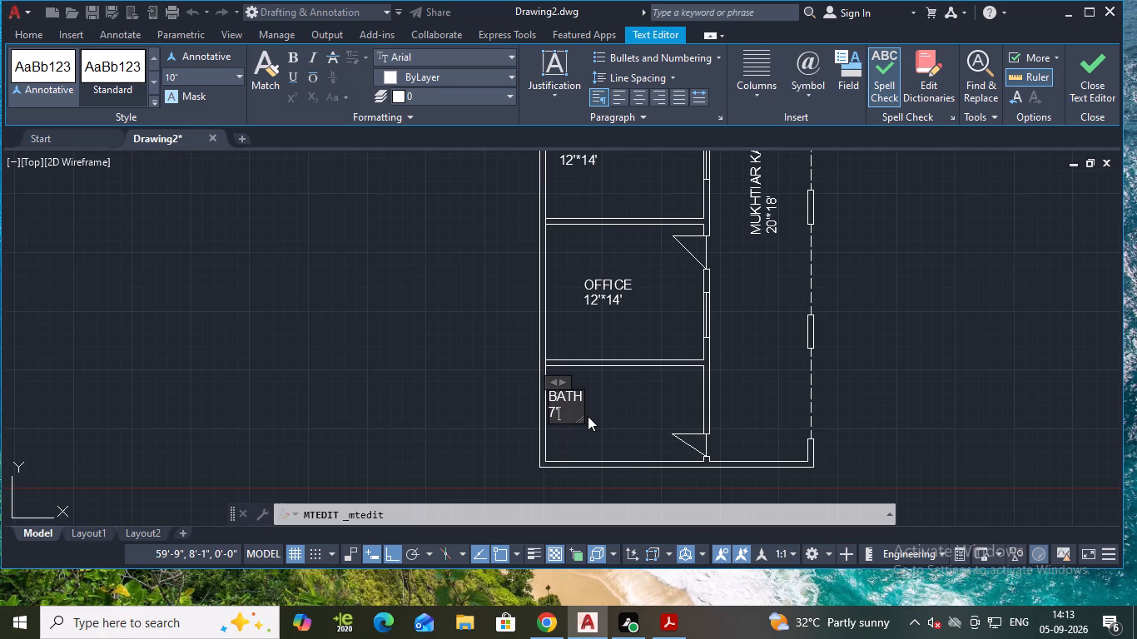
{"action": "key", "text": "asterisk"}
{"action": "type", "text": "14'"}
{"action": "key", "text": "Return"}
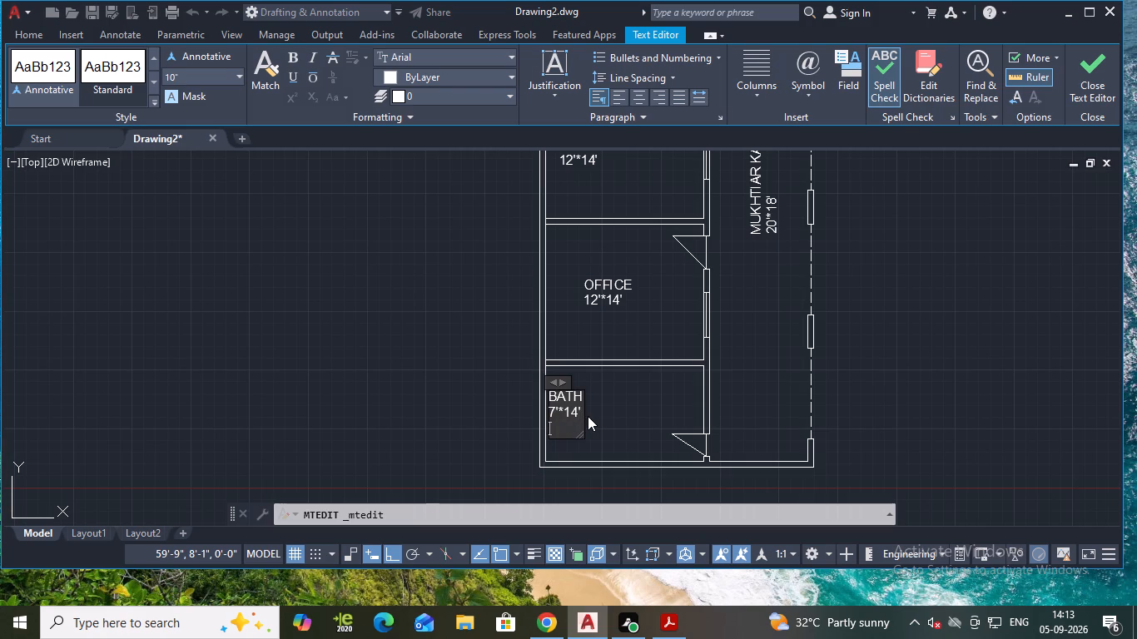
{"action": "key", "text": "BackSpace"}
{"action": "key", "text": "Escape"}
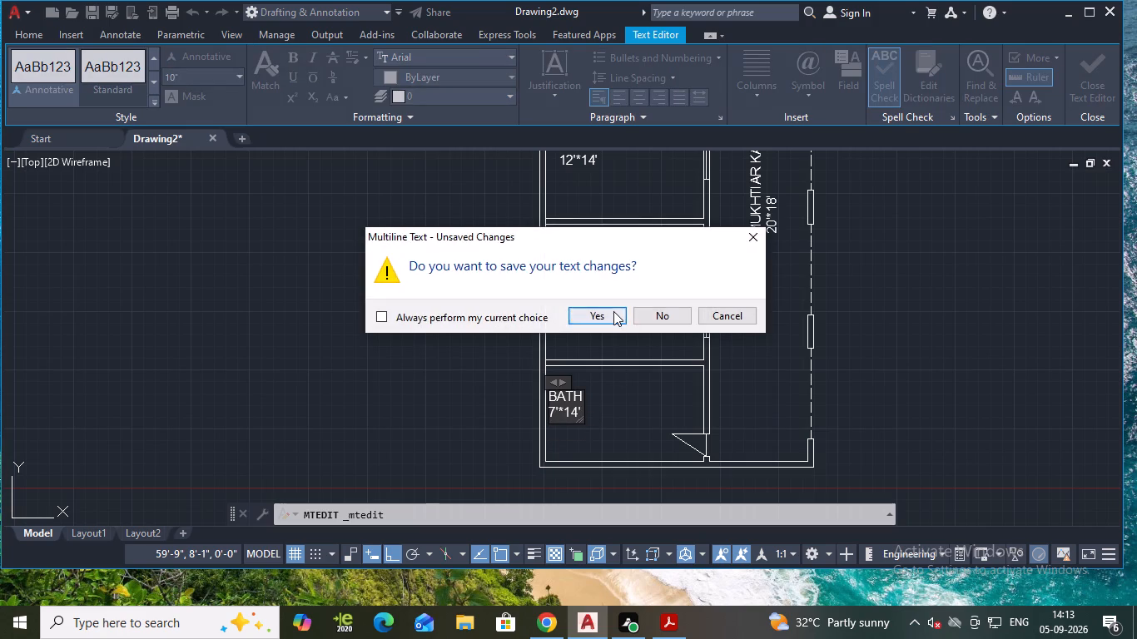
{"action": "left_click", "coordinate": [613, 310]}
Replace the vertical label in the corridor east of the offices with VARANDHA 8'-0" WIDE, and save the text.
{"action": "scroll", "coordinate": [674, 315], "scroll_direction": "down", "scroll_amount": 2}
{"action": "middle_click", "coordinate": [647, 411]}
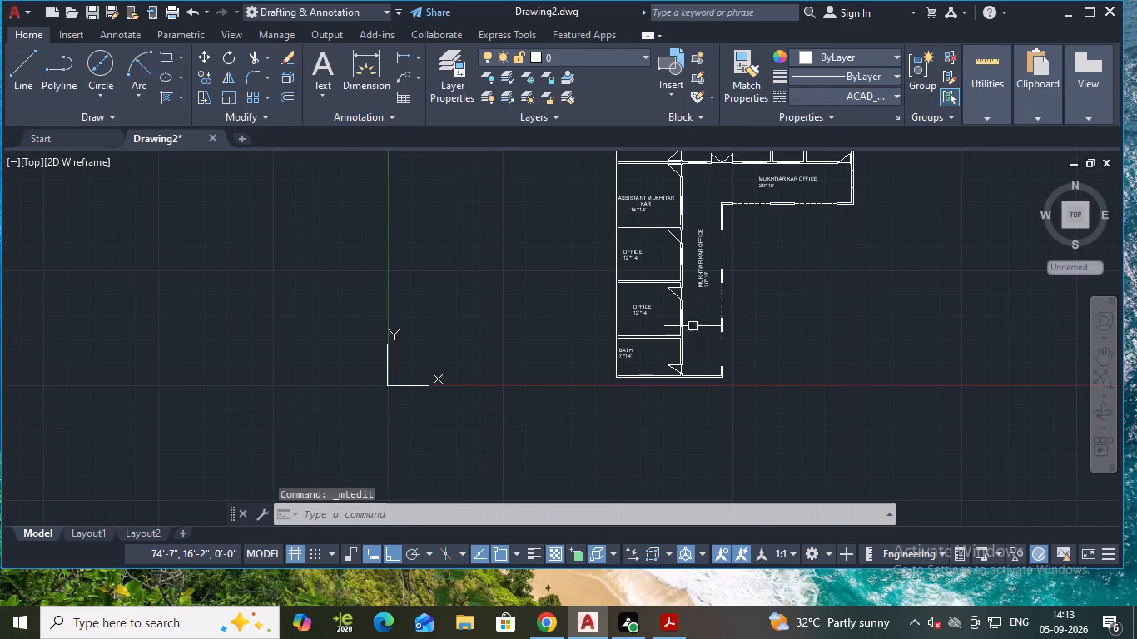
{"action": "scroll", "coordinate": [670, 329], "scroll_direction": "up", "scroll_amount": 2}
{"action": "middle_click_drag", "start_coordinate": [717, 275], "coordinate": [646, 419]}
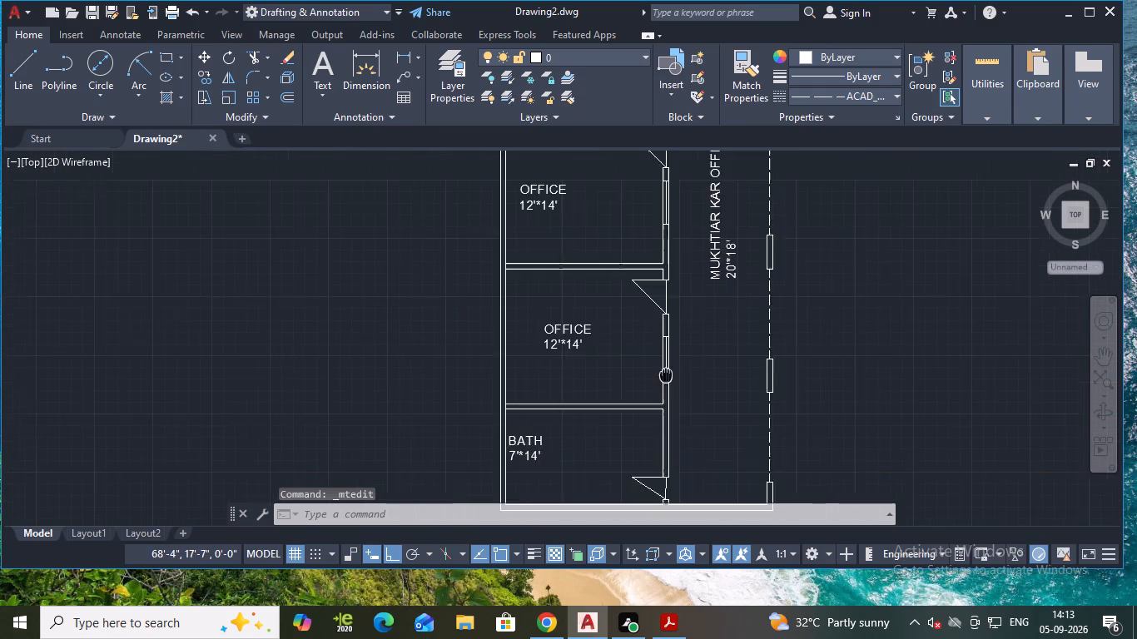
{"action": "double_click", "coordinate": [676, 321]}
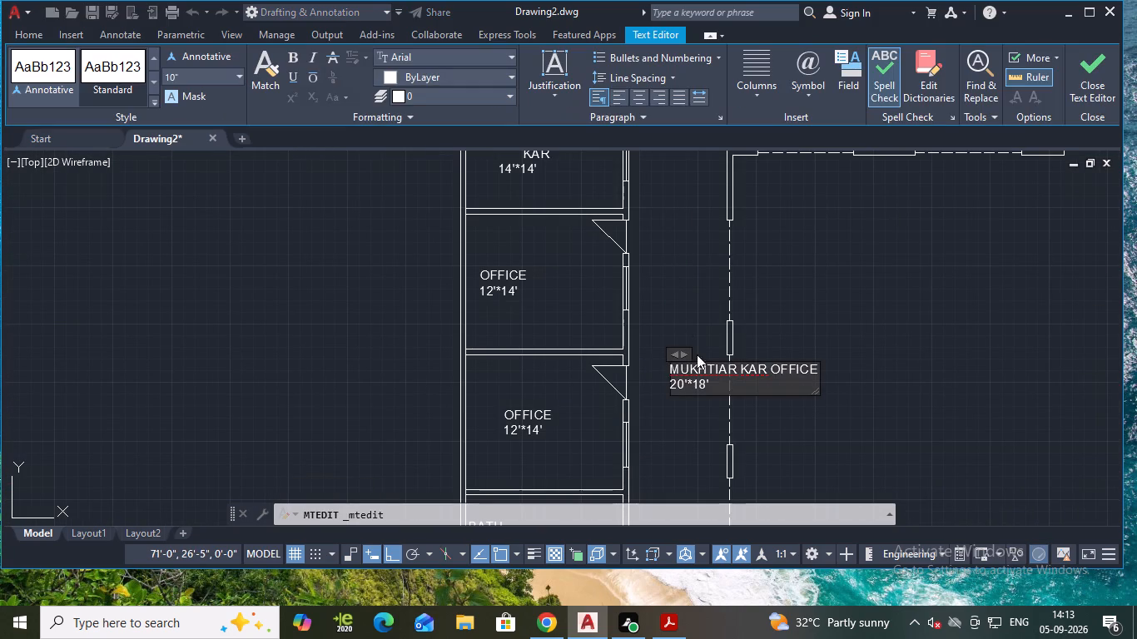
{"action": "left_click", "coordinate": [777, 392]}
{"action": "key", "text": "BackSpace"}
{"action": "key", "text": "BackSpace"}
{"action": "key", "text": "BackSpace"}
{"action": "key", "text": "BackSpace"}
{"action": "key", "text": "BackSpace"}
{"action": "key", "text": "BackSpace"}
{"action": "key", "text": "BackSpace"}
{"action": "key", "text": "BackSpace"}
{"action": "key", "text": "BackSpace"}
{"action": "key", "text": "BackSpace"}
{"action": "key", "text": "BackSpace"}
{"action": "key", "text": "BackSpace"}
{"action": "key", "text": "BackSpace"}
{"action": "key", "text": "BackSpace"}
{"action": "key", "text": "BackSpace"}
{"action": "key", "text": "BackSpace"}
{"action": "key", "text": "BackSpace"}
{"action": "key", "text": "BackSpace"}
{"action": "key", "text": "BackSpace"}
{"action": "key", "text": "BackSpace"}
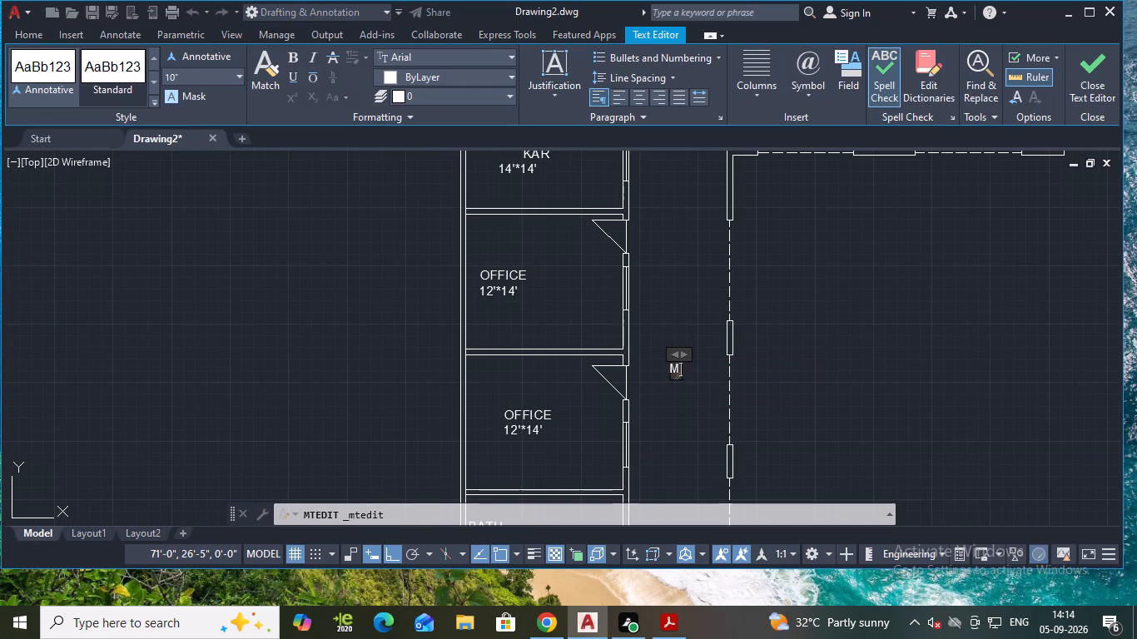
{"action": "type", "text": "VARANDHA"}
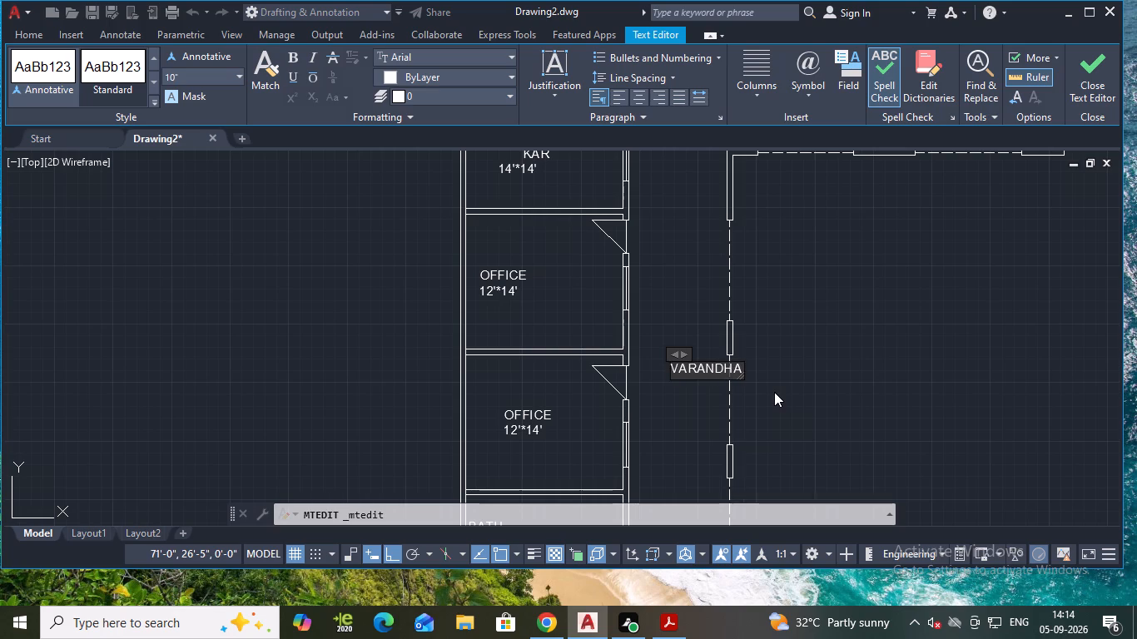
{"action": "key", "text": "space"}
{"action": "type", "text": "8'"}
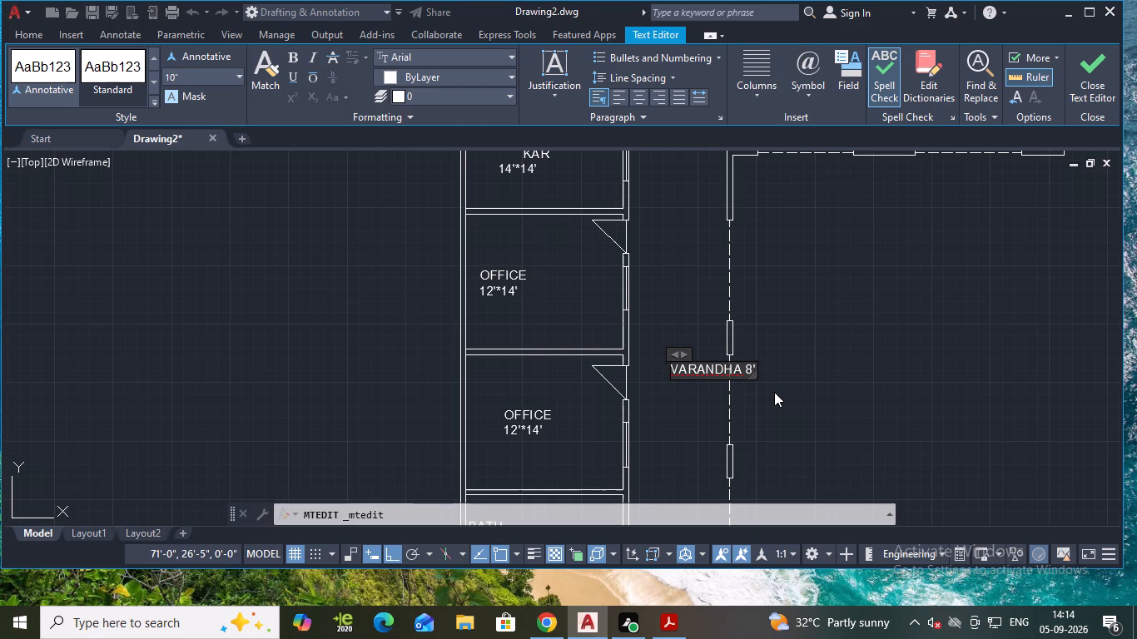
{"action": "key", "text": "minus"}
{"action": "key", "text": "0"}
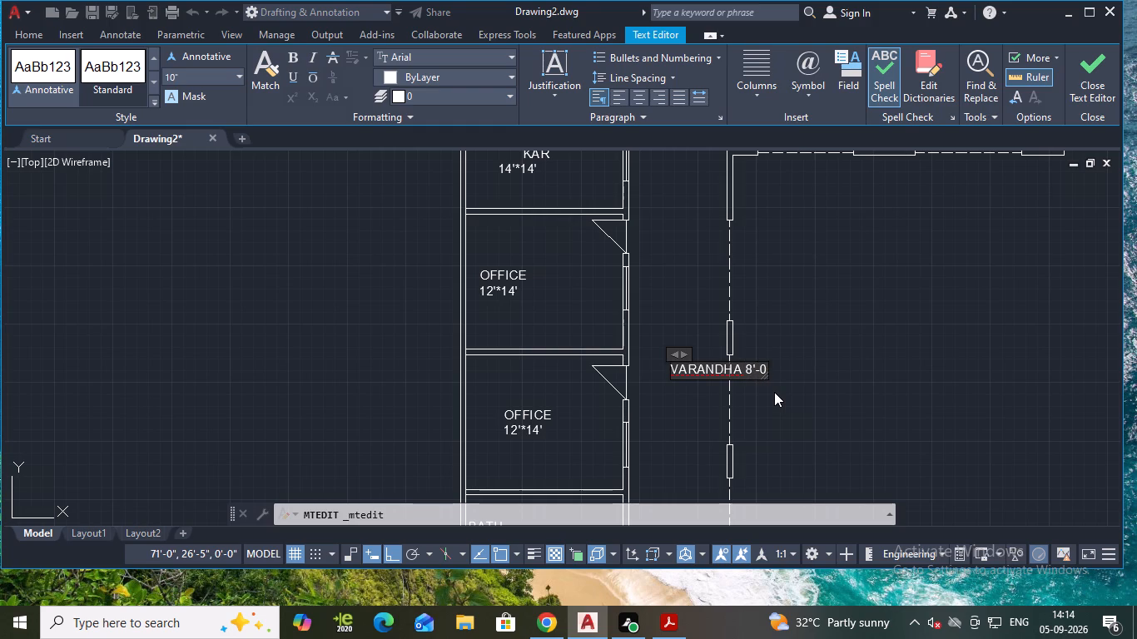
{"action": "key", "text": "shift+quotedbl"}
{"action": "key", "text": "space"}
{"action": "type", "text": "WIDE"}
{"action": "key", "text": "Escape"}
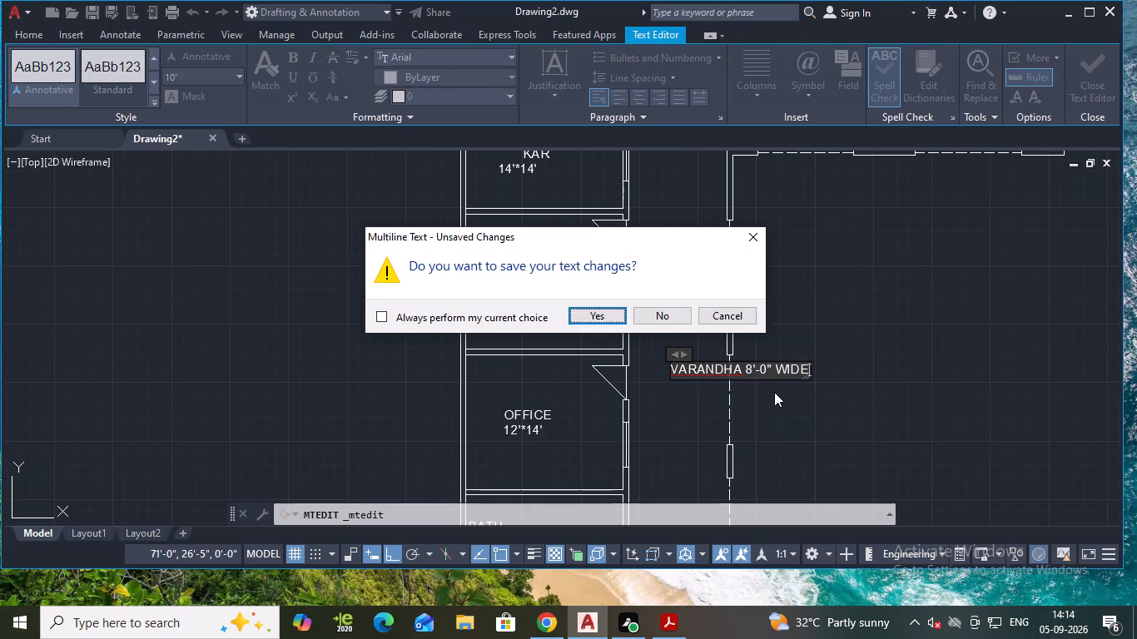
{"action": "left_click", "coordinate": [596, 320]}
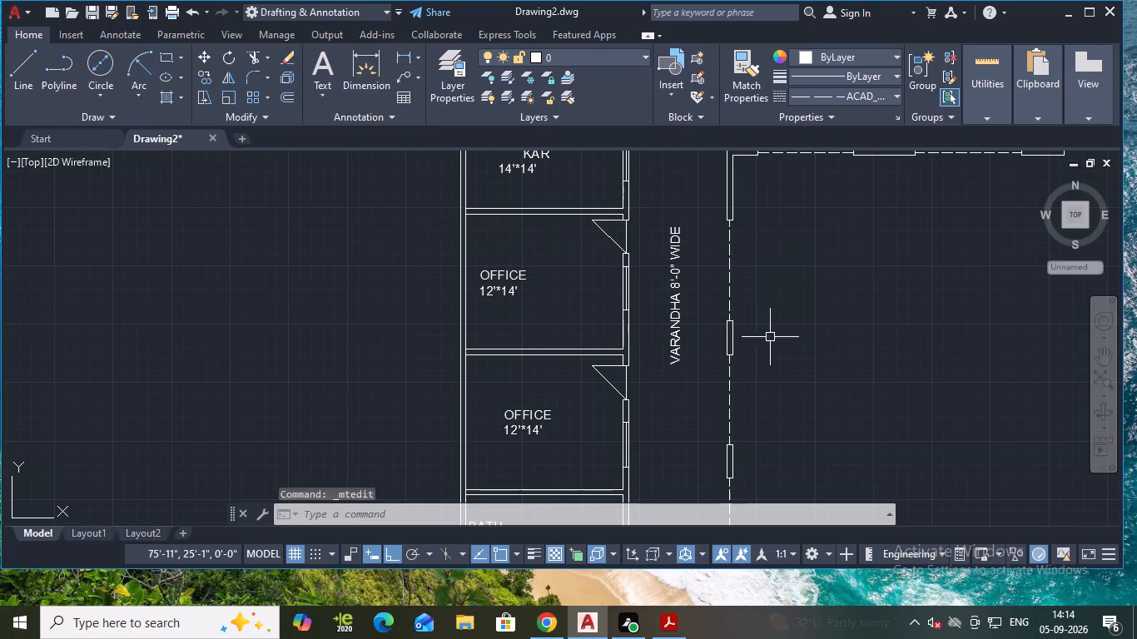
Replace the label in the horizontal veranda south of the main office with VARANDHA8'-0" WIDE, and save the text.
{"action": "middle_click_drag", "start_coordinate": [735, 273], "coordinate": [643, 445]}
{"action": "middle_click_drag", "start_coordinate": [749, 290], "coordinate": [653, 372]}
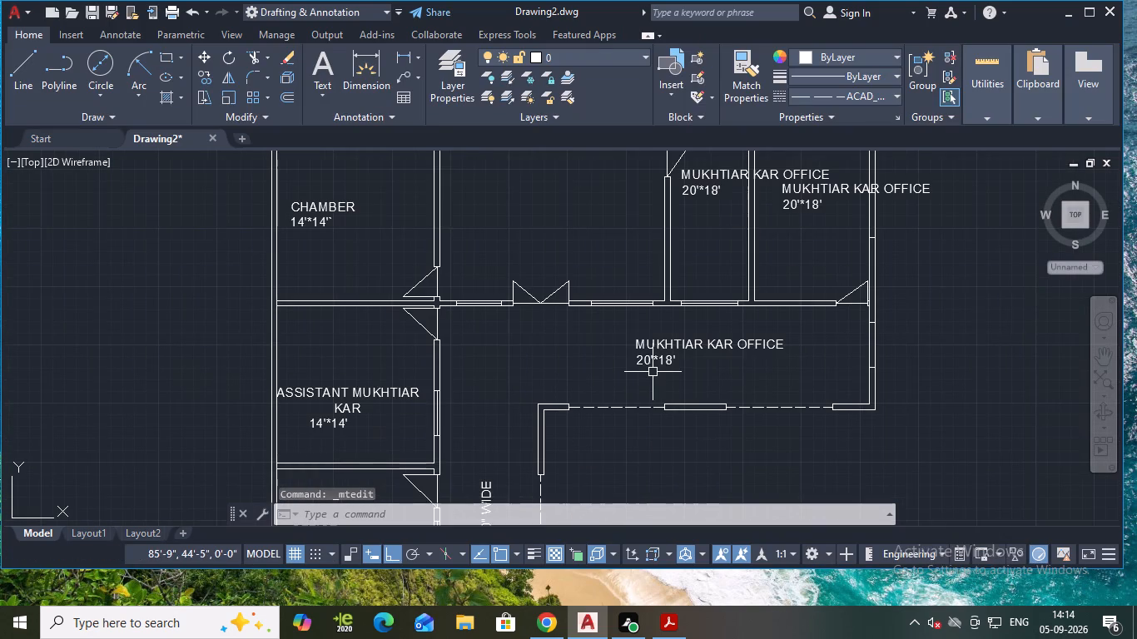
{"action": "triple_click", "coordinate": [674, 347]}
{"action": "left_click", "coordinate": [674, 356]}
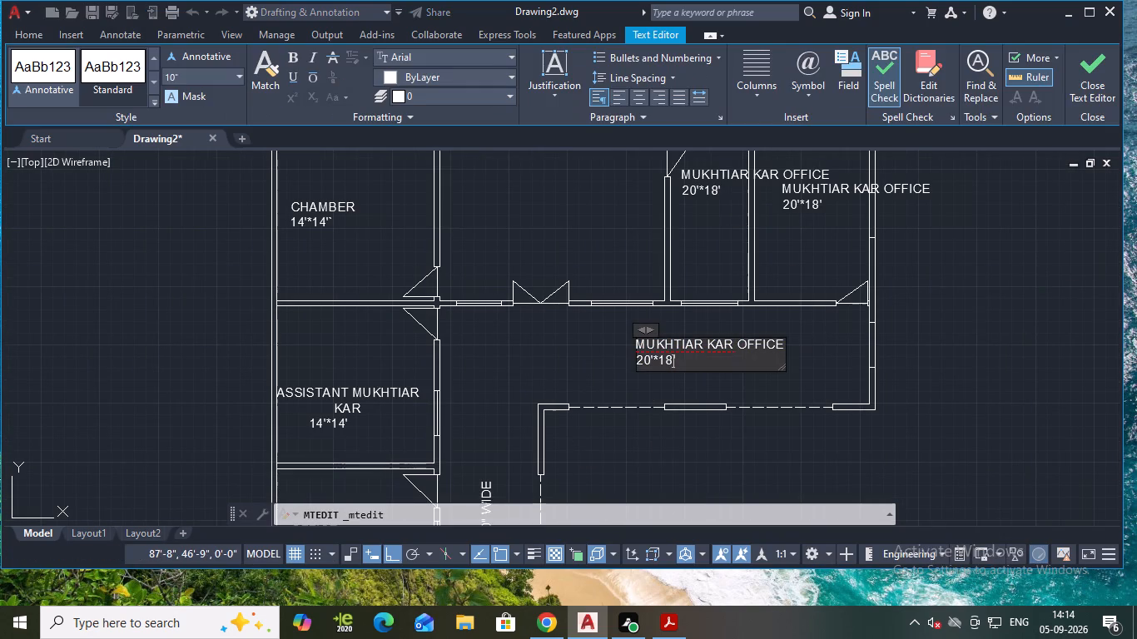
{"action": "key", "text": "BackSpace"}
{"action": "key", "text": "BackSpace"}
{"action": "key", "text": "BackSpace"}
{"action": "key", "text": "BackSpace"}
{"action": "key", "text": "BackSpace"}
{"action": "key", "text": "BackSpace"}
{"action": "key", "text": "BackSpace"}
{"action": "key", "text": "BackSpace"}
{"action": "key", "text": "BackSpace"}
{"action": "key", "text": "BackSpace"}
{"action": "key", "text": "BackSpace"}
{"action": "key", "text": "BackSpace"}
{"action": "key", "text": "BackSpace"}
{"action": "key", "text": "BackSpace"}
{"action": "key", "text": "BackSpace"}
{"action": "key", "text": "BackSpace"}
{"action": "key", "text": "BackSpace"}
{"action": "key", "text": "BackSpace"}
{"action": "key", "text": "BackSpace"}
{"action": "key", "text": "BackSpace"}
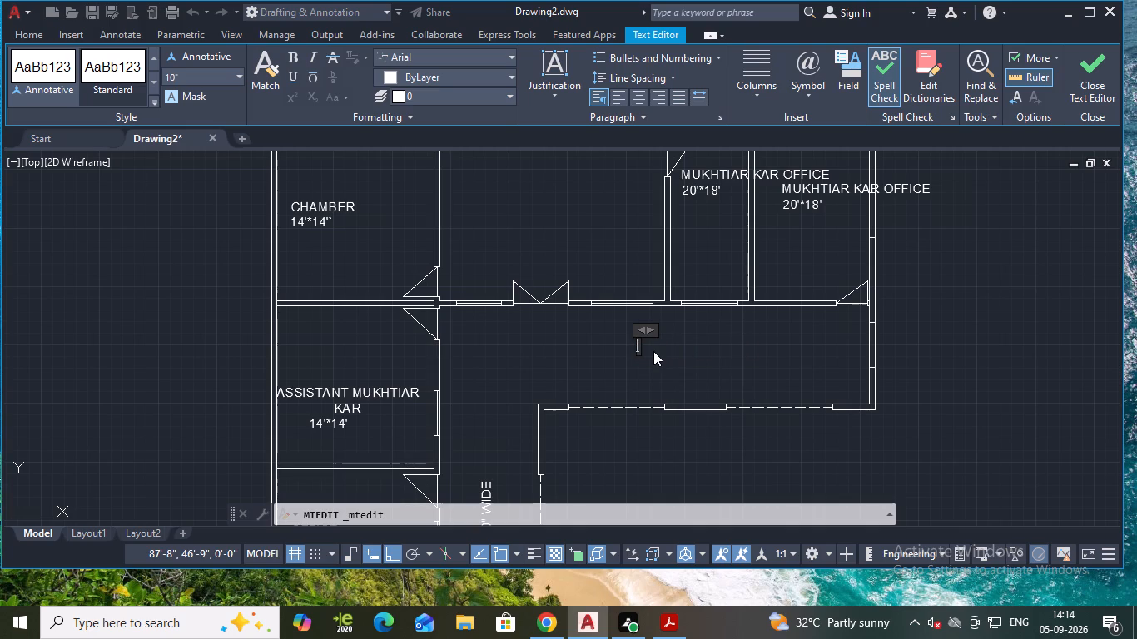
{"action": "key", "text": "v"}
{"action": "type", "text": "ARANDHA"}
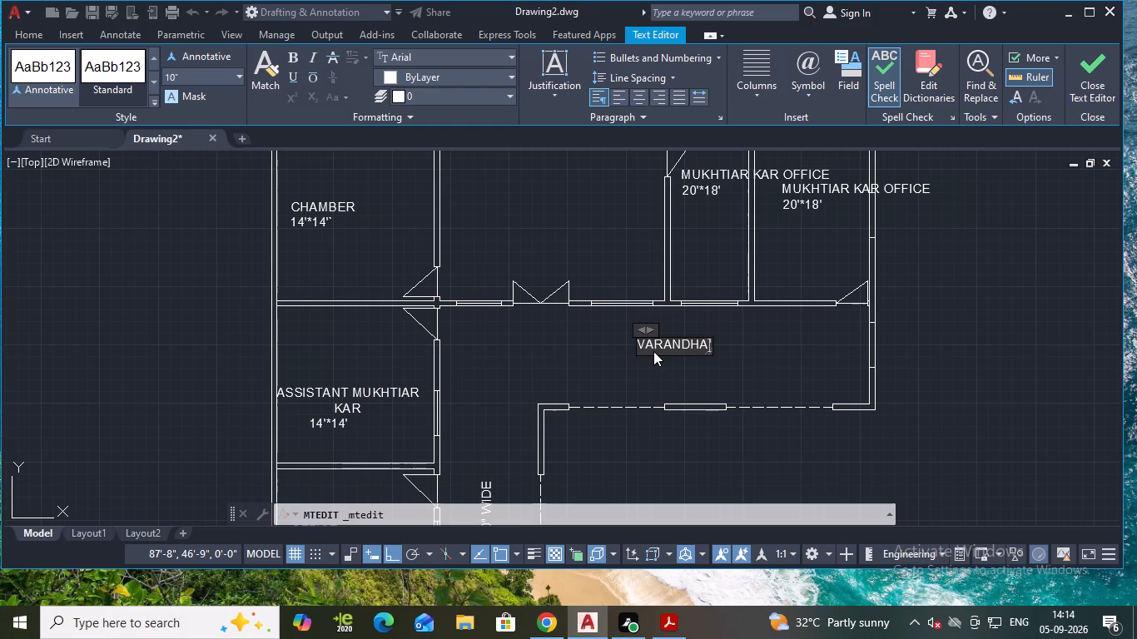
{"action": "key", "text": "8"}
{"action": "key", "text": "apostrophe"}
{"action": "type", "text": "-0"}
{"action": "key", "text": "shift+quotedbl"}
{"action": "key", "text": "space"}
{"action": "type", "text": "WIDE"}
{"action": "scroll", "coordinate": [772, 341], "scroll_direction": "up", "scroll_amount": 5}
{"action": "left_click", "coordinate": [773, 386]}
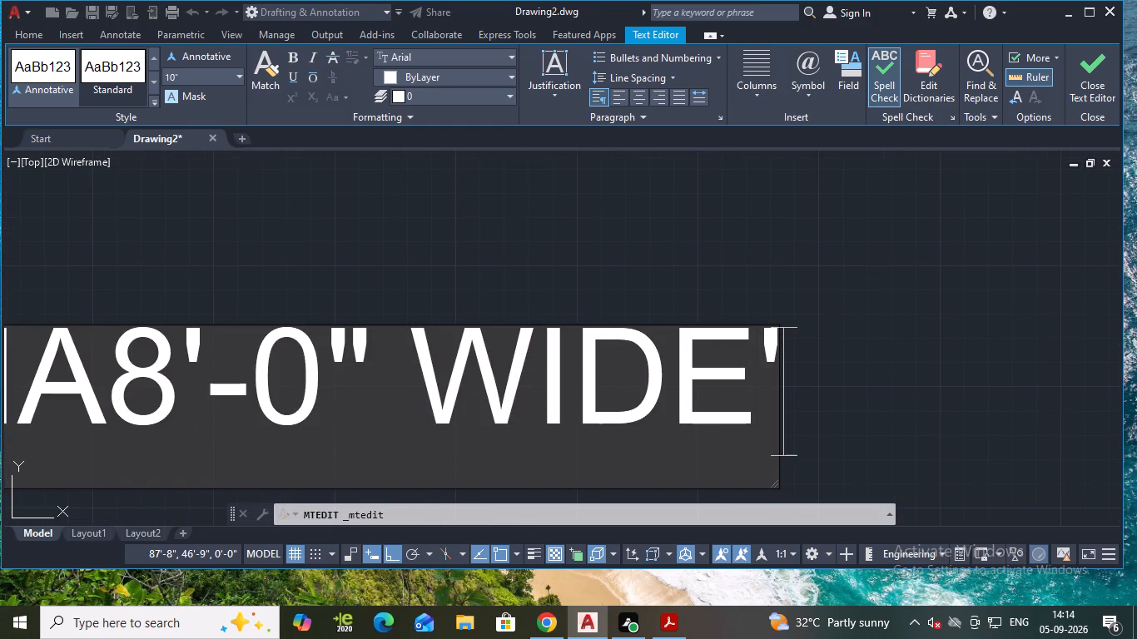
{"action": "key", "text": "BackSpace"}
{"action": "scroll", "coordinate": [773, 386], "scroll_direction": "down", "scroll_amount": 2}
{"action": "key", "text": "Escape"}
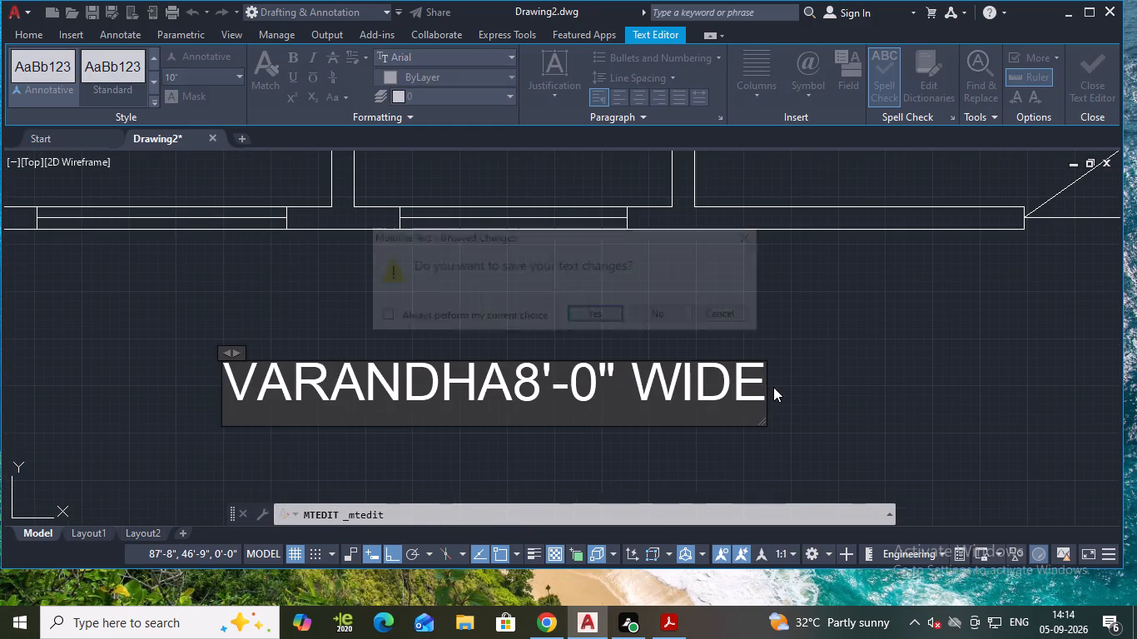
{"action": "left_click", "coordinate": [613, 313]}
Replace the label in the small room at the plan's northeast corner, beside the main office, with BATH and 7'*6' below it, and save the text.
{"action": "scroll", "coordinate": [656, 306], "scroll_direction": "down", "scroll_amount": 3}
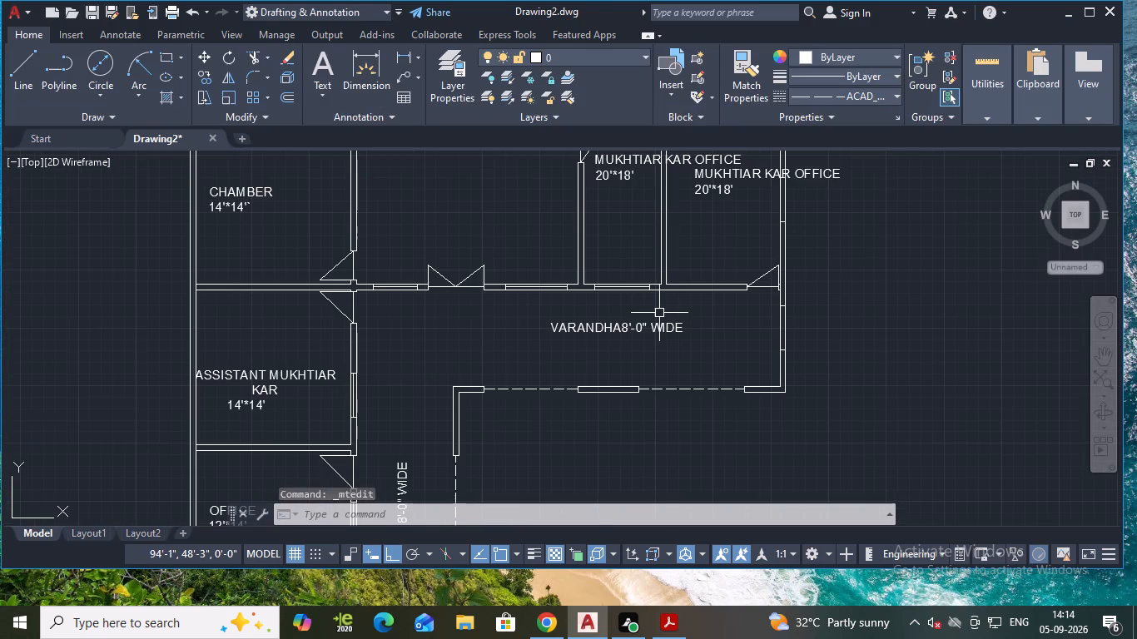
{"action": "scroll", "coordinate": [659, 314], "scroll_direction": "down", "scroll_amount": 2}
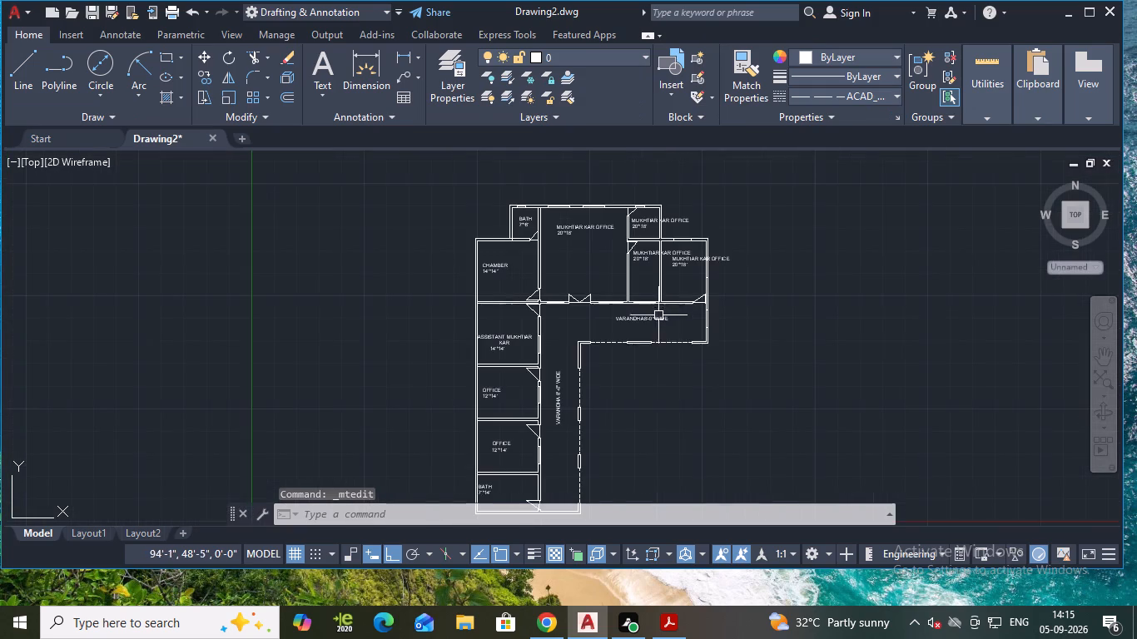
{"action": "middle_click_drag", "start_coordinate": [658, 347], "coordinate": [661, 285]}
{"action": "middle_click", "coordinate": [666, 273]}
{"action": "middle_click_drag", "start_coordinate": [668, 273], "coordinate": [682, 389]}
{"action": "scroll", "coordinate": [670, 325], "scroll_direction": "up", "scroll_amount": 2}
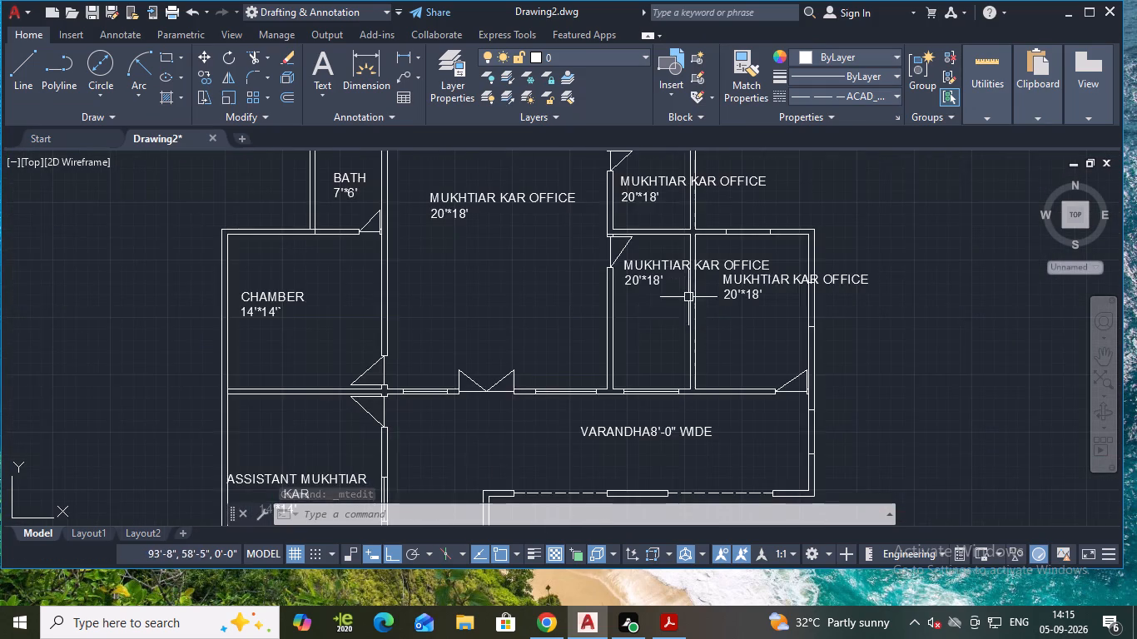
{"action": "middle_click_drag", "start_coordinate": [704, 260], "coordinate": [670, 455]}
{"action": "scroll", "coordinate": [648, 412], "scroll_direction": "up", "scroll_amount": 2}
{"action": "triple_click", "coordinate": [627, 323]}
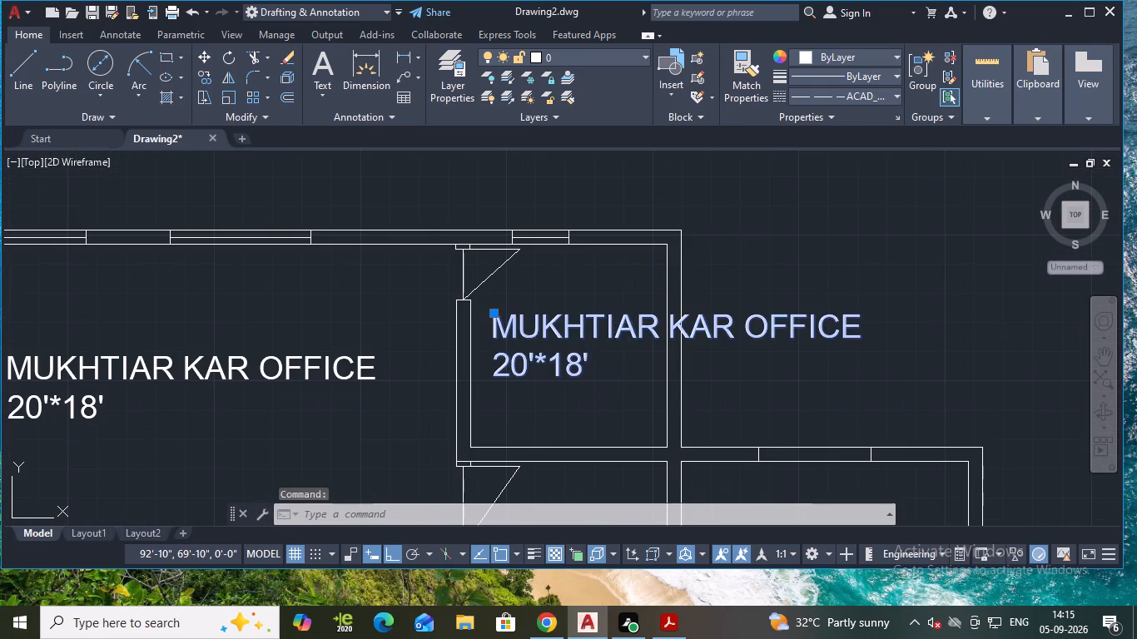
{"action": "left_click", "coordinate": [627, 323]}
{"action": "left_click", "coordinate": [610, 366]}
{"action": "left_click", "coordinate": [610, 367]}
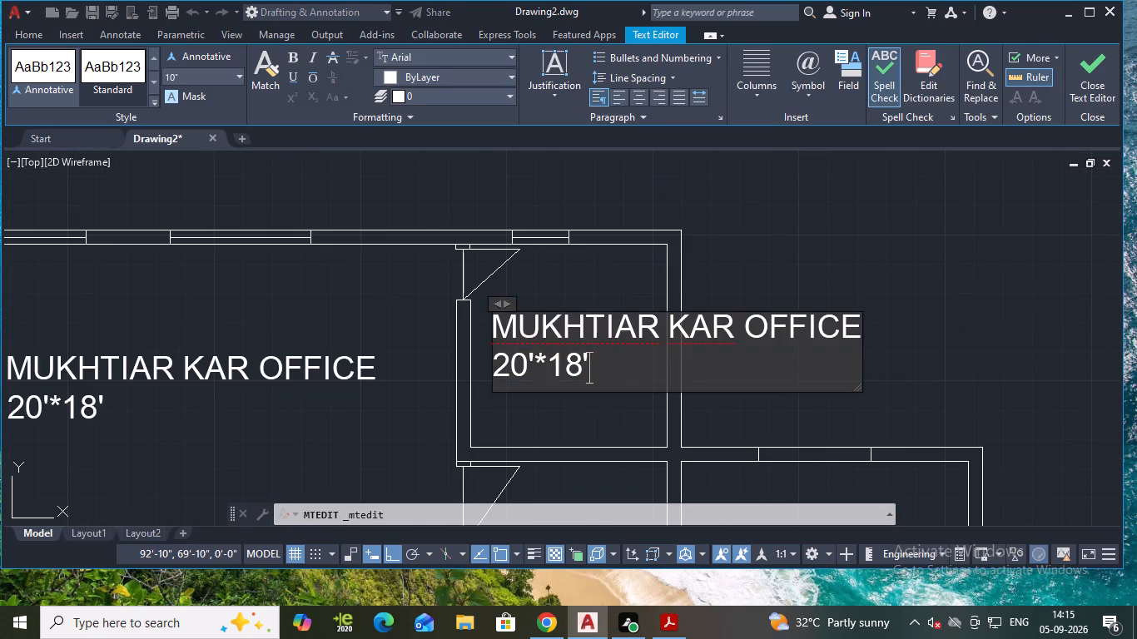
{"action": "key", "text": "BackSpace"}
{"action": "key", "text": "BackSpace"}
{"action": "key", "text": "BackSpace"}
{"action": "key", "text": "BackSpace"}
{"action": "key", "text": "BackSpace"}
{"action": "key", "text": "BackSpace"}
{"action": "key", "text": "BackSpace"}
{"action": "key", "text": "BackSpace"}
{"action": "key", "text": "BackSpace"}
{"action": "key", "text": "BackSpace"}
{"action": "key", "text": "BackSpace"}
{"action": "key", "text": "BackSpace"}
{"action": "key", "text": "BackSpace"}
{"action": "key", "text": "BackSpace"}
{"action": "key", "text": "BackSpace"}
{"action": "key", "text": "BackSpace"}
{"action": "key", "text": "BackSpace"}
{"action": "key", "text": "BackSpace"}
{"action": "key", "text": "BackSpace"}
{"action": "key", "text": "BackSpace"}
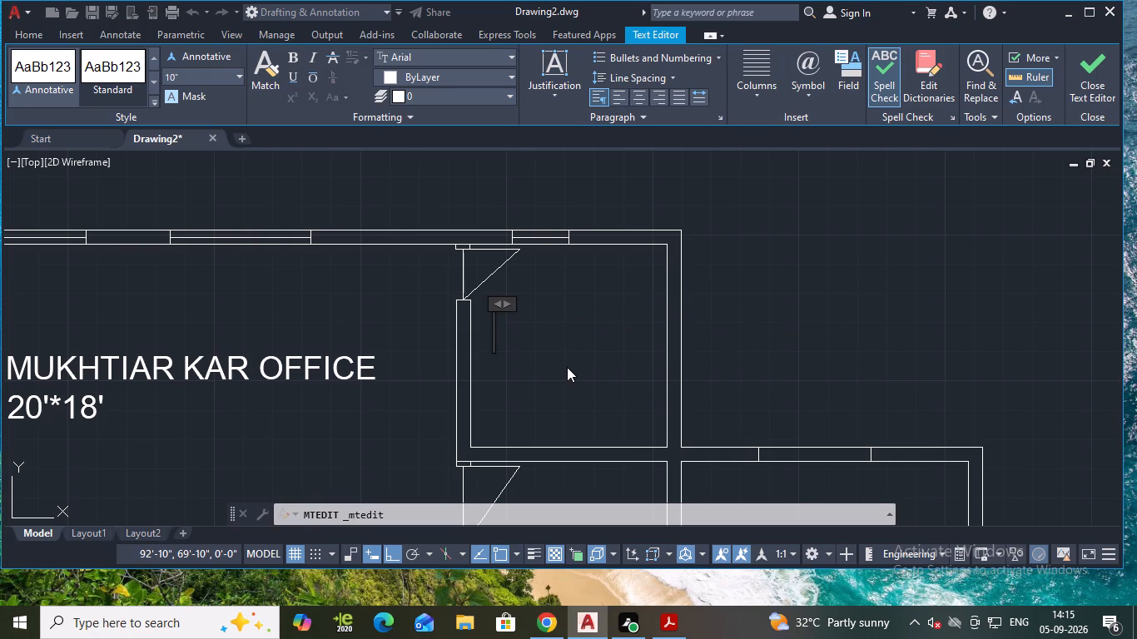
{"action": "key", "text": "b"}
{"action": "type", "text": "ATJ"}
{"action": "key", "text": "BackSpace"}
{"action": "key", "text": "h"}
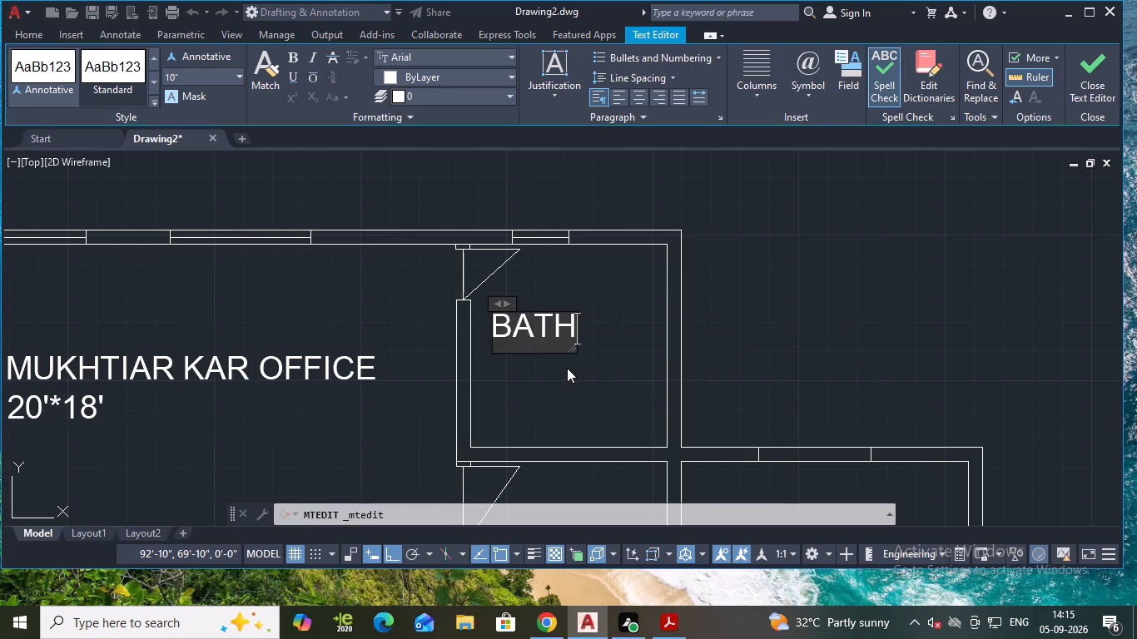
{"action": "key", "text": "Return"}
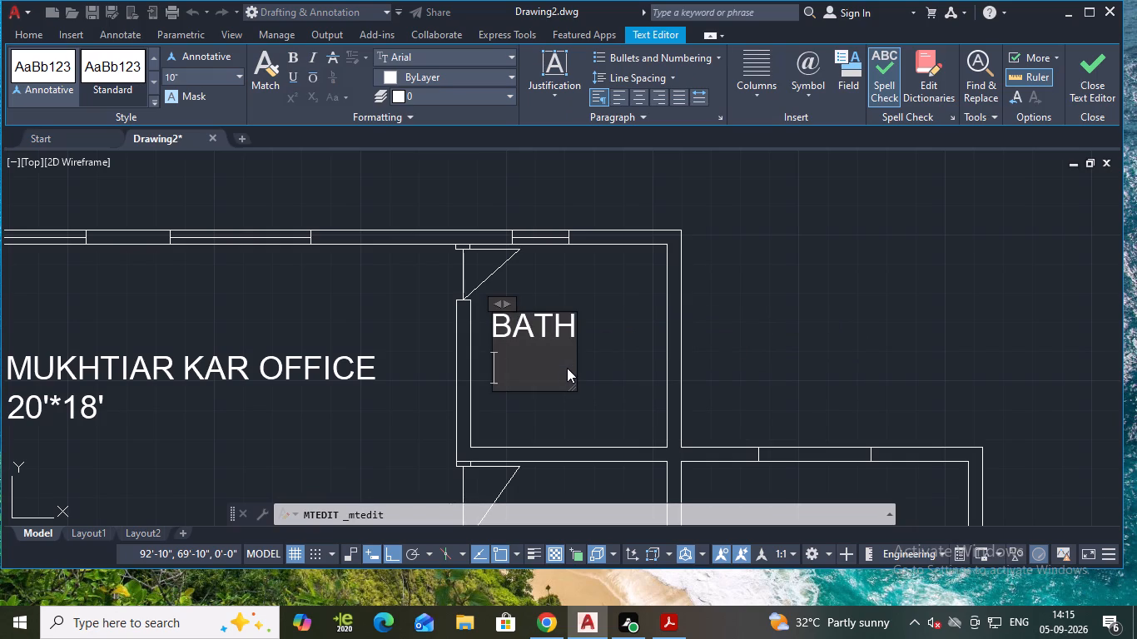
{"action": "type", "text": "7'"}
{"action": "type", "text": "*6'"}
{"action": "key", "text": "Escape"}
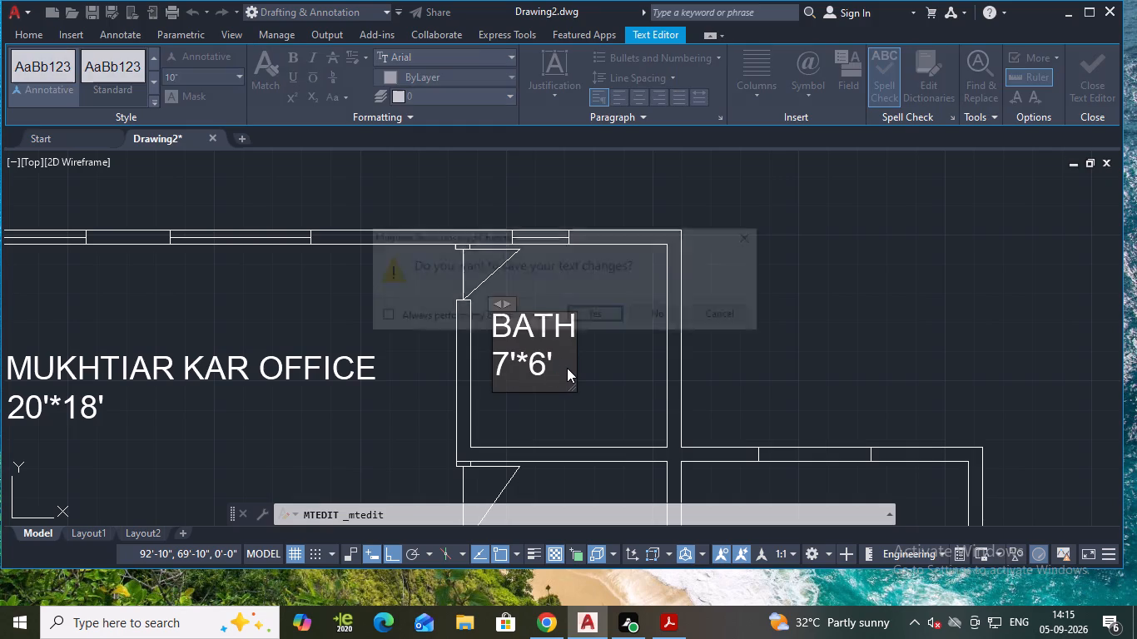
{"action": "left_click", "coordinate": [586, 319]}
Replace the label in the narrow room south of the northeast bath with STRONG, ROOM and 7'*14' on separate lines, and save the text.
{"action": "scroll", "coordinate": [608, 339], "scroll_direction": "down", "scroll_amount": 1}
{"action": "middle_click_drag", "start_coordinate": [635, 389], "coordinate": [645, 337]}
{"action": "middle_click_drag", "start_coordinate": [648, 323], "coordinate": [648, 295]}
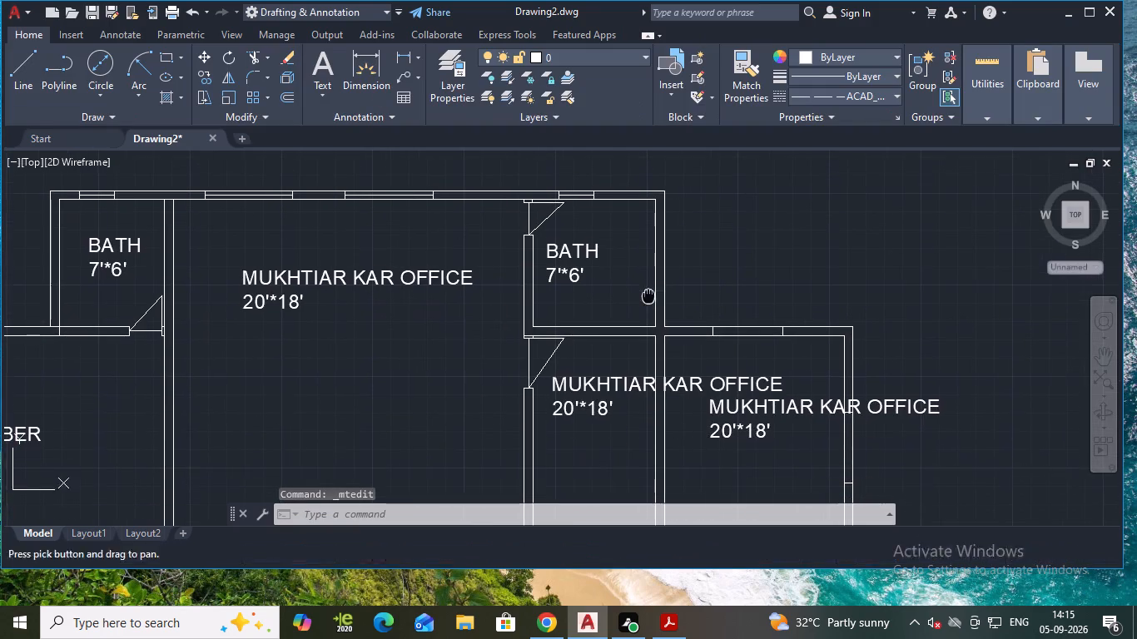
{"action": "left_click", "coordinate": [647, 384]}
{"action": "triple_click", "coordinate": [647, 384]}
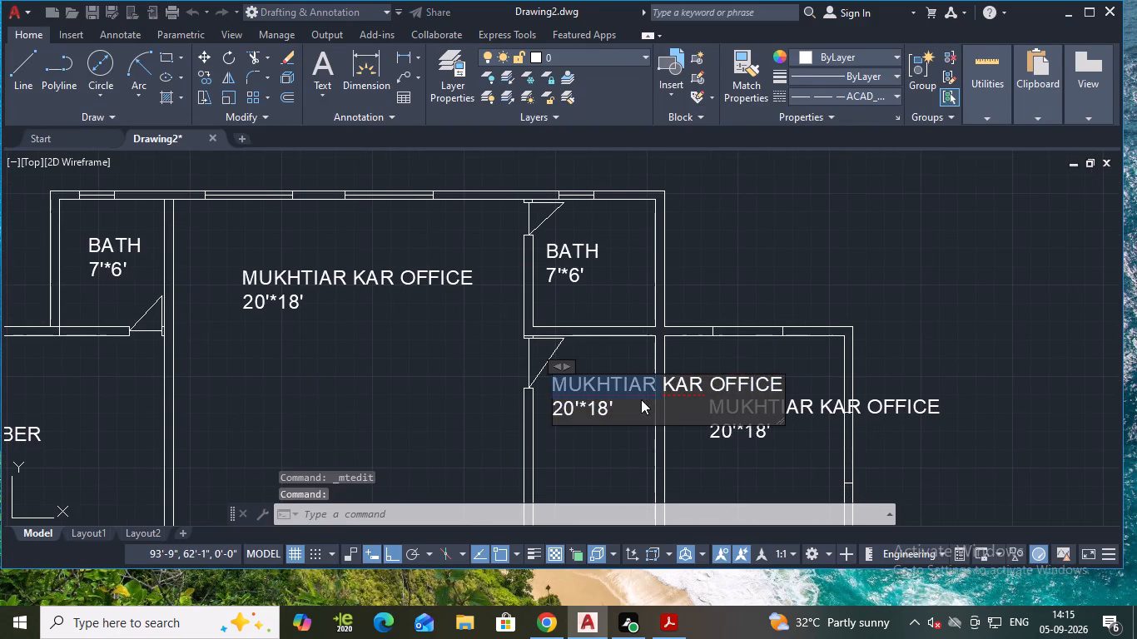
{"action": "left_click", "coordinate": [636, 401]}
{"action": "left_click", "coordinate": [618, 407]}
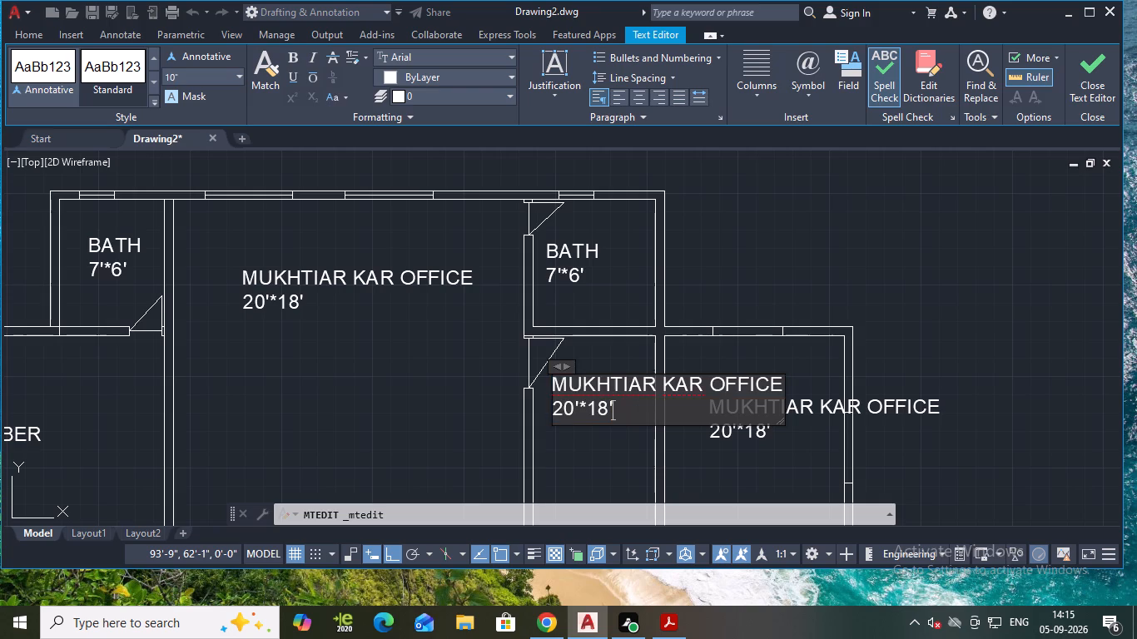
{"action": "key", "text": "BackSpace"}
{"action": "key", "text": "BackSpace"}
{"action": "key", "text": "BackSpace"}
{"action": "key", "text": "BackSpace"}
{"action": "key", "text": "BackSpace"}
{"action": "key", "text": "BackSpace"}
{"action": "key", "text": "BackSpace"}
{"action": "key", "text": "BackSpace"}
{"action": "key", "text": "BackSpace"}
{"action": "key", "text": "BackSpace"}
{"action": "key", "text": "BackSpace"}
{"action": "key", "text": "BackSpace"}
{"action": "key", "text": "BackSpace"}
{"action": "key", "text": "BackSpace"}
{"action": "key", "text": "BackSpace"}
{"action": "key", "text": "BackSpace"}
{"action": "key", "text": "BackSpace"}
{"action": "key", "text": "BackSpace"}
{"action": "key", "text": "BackSpace"}
{"action": "key", "text": "BackSpace"}
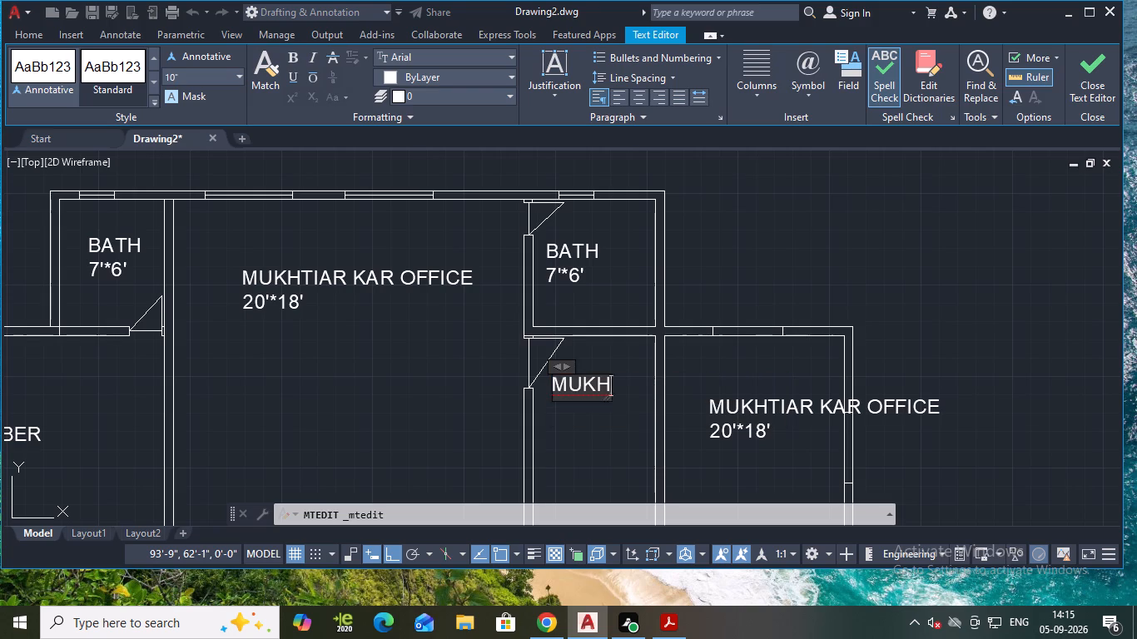
{"action": "type", "text": "STRO"}
{"action": "type", "text": "NG"}
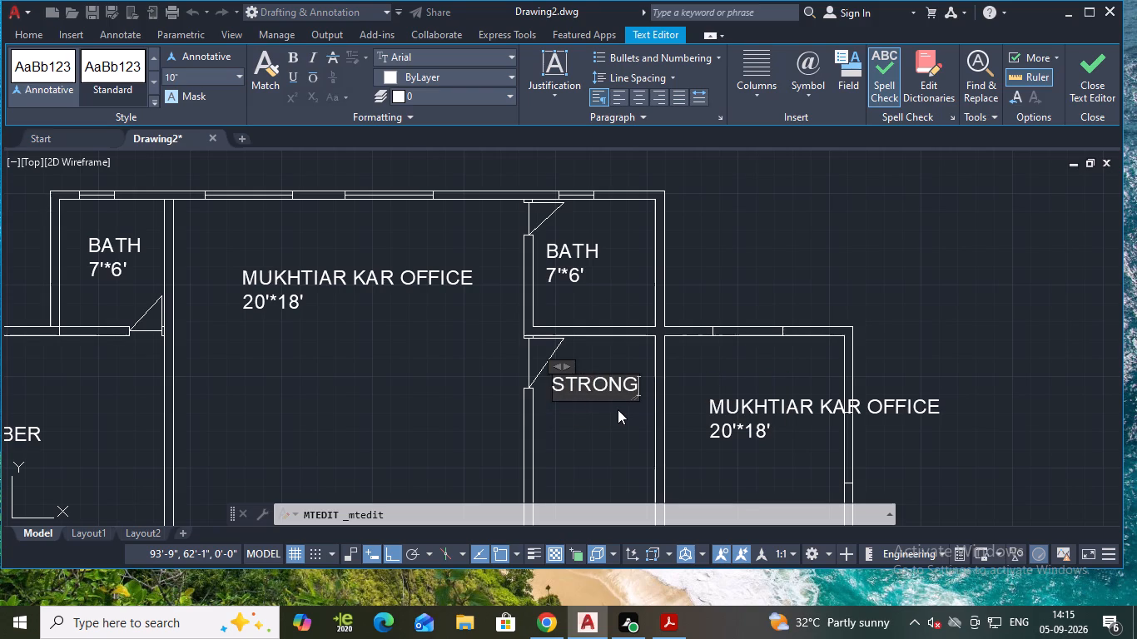
{"action": "key", "text": "Return"}
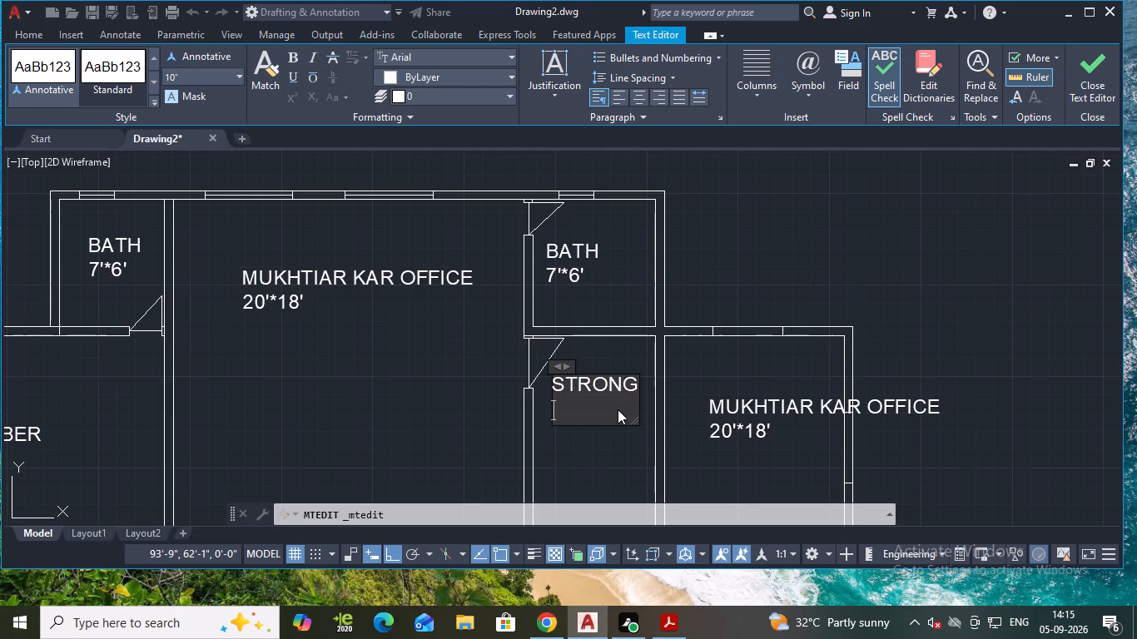
{"action": "type", "text": "ROOM"}
{"action": "key", "text": "Return"}
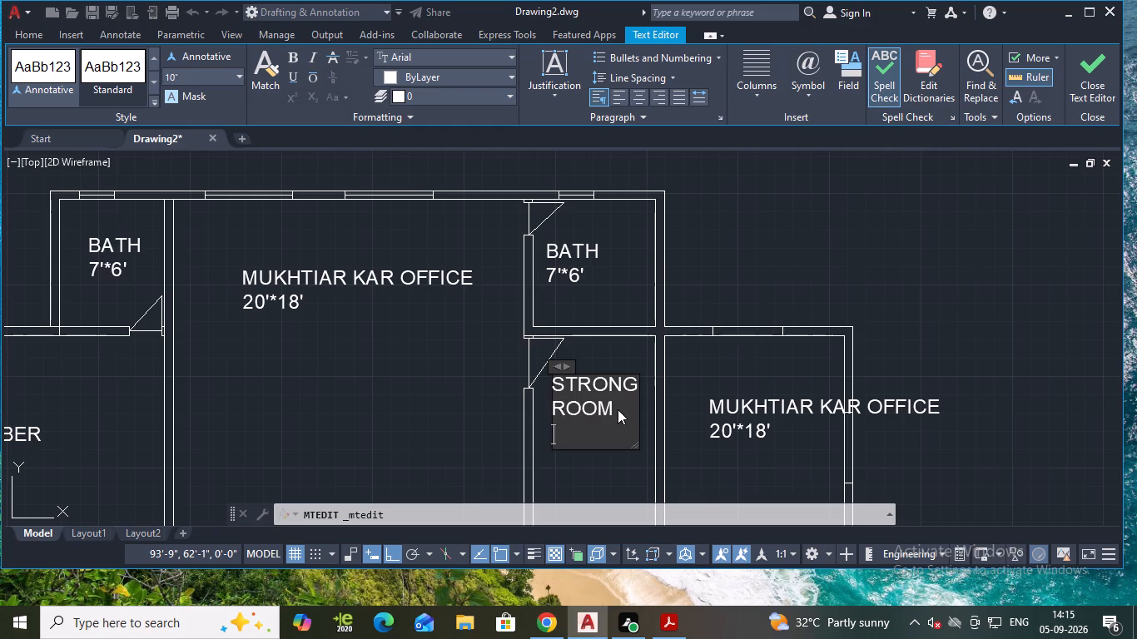
{"action": "type", "text": "7'"}
{"action": "type", "text": "*14'"}
{"action": "key", "text": "Return"}
{"action": "key", "text": "Escape"}
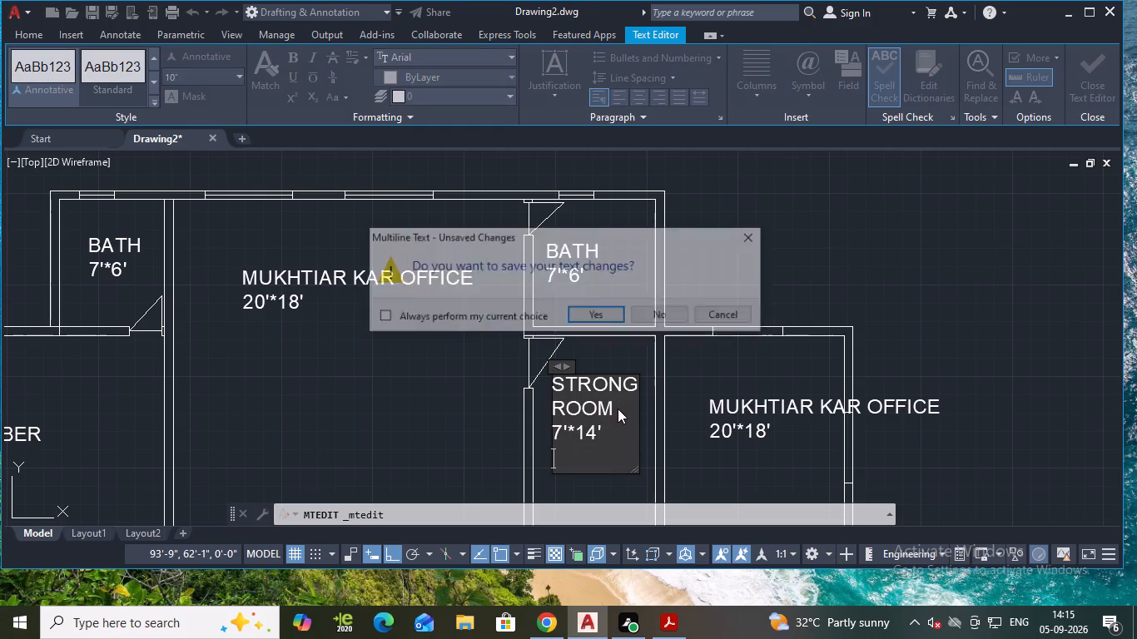
{"action": "left_click", "coordinate": [601, 316]}
Replace the label in the room east of the strong room with RECORD ROOM and 10'*14' below it, and save the text.
{"action": "scroll", "coordinate": [638, 359], "scroll_direction": "down", "scroll_amount": 2}
{"action": "middle_click_drag", "start_coordinate": [663, 376], "coordinate": [663, 388]}
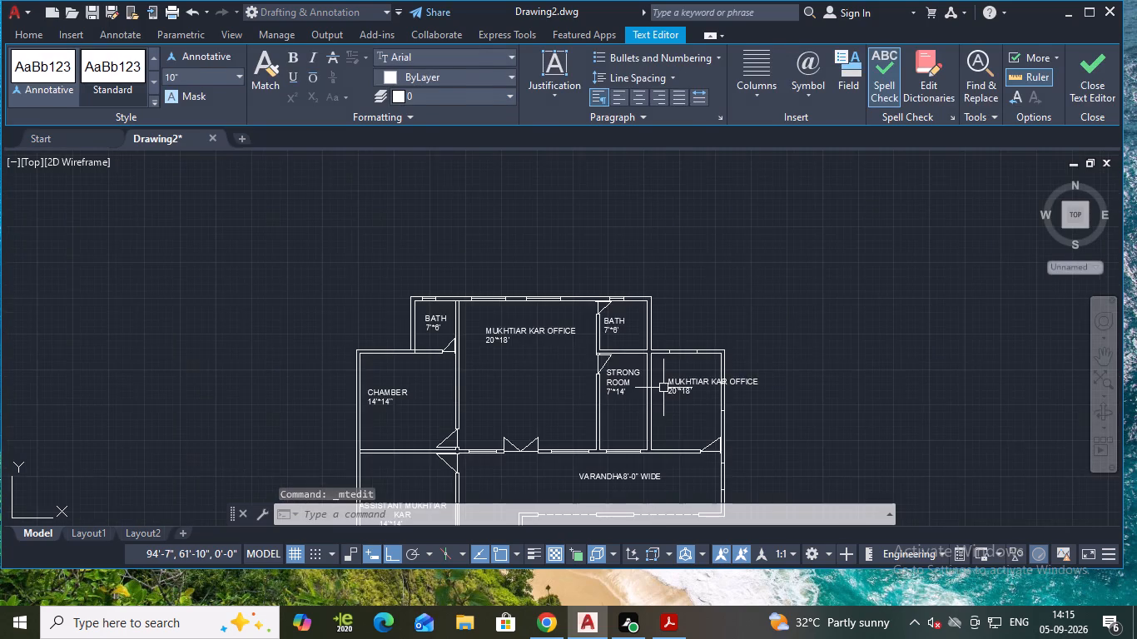
{"action": "middle_click_drag", "start_coordinate": [663, 388], "coordinate": [630, 286]}
{"action": "scroll", "coordinate": [633, 301], "scroll_direction": "up", "scroll_amount": 1}
{"action": "left_click", "coordinate": [658, 282]}
{"action": "left_click", "coordinate": [660, 295]}
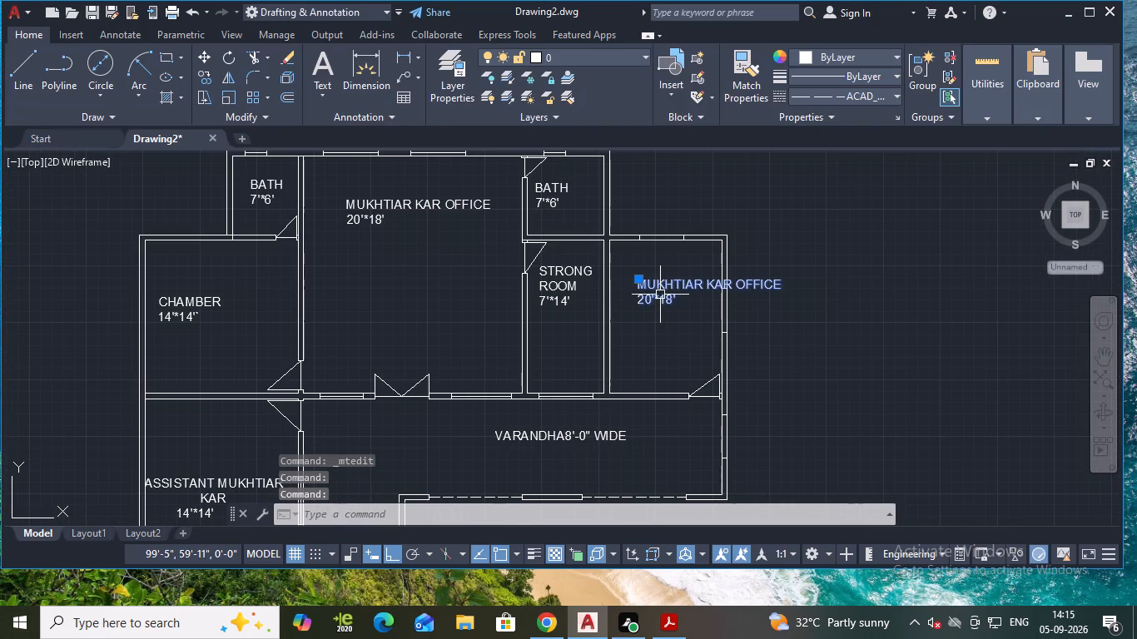
{"action": "triple_click", "coordinate": [663, 290]}
{"action": "left_click", "coordinate": [663, 290]}
{"action": "left_click", "coordinate": [685, 308]}
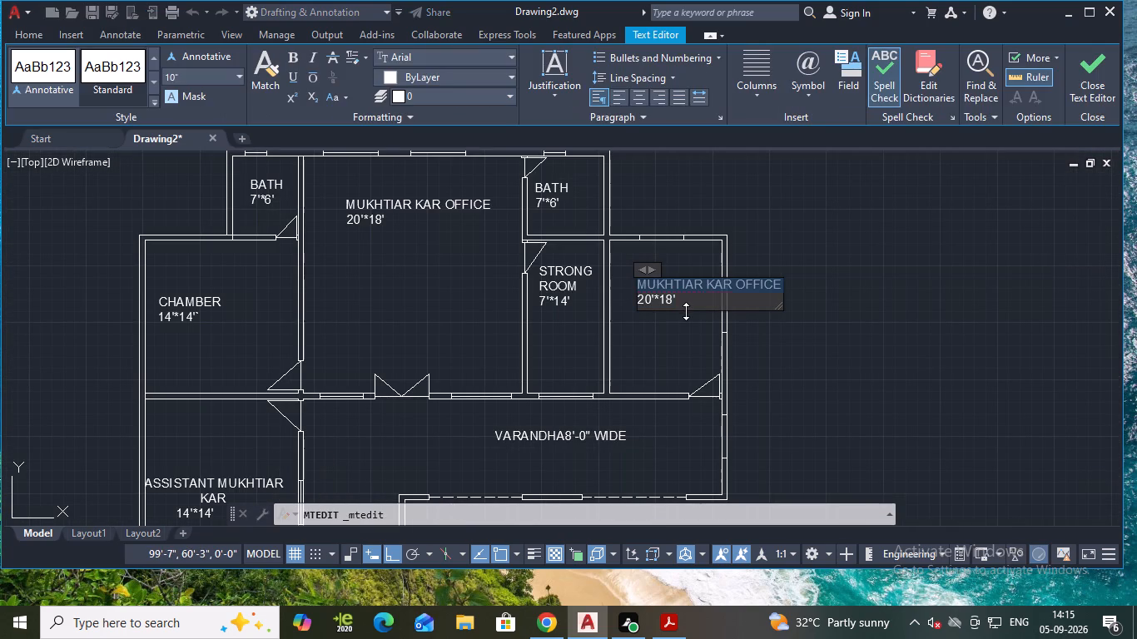
{"action": "left_click", "coordinate": [687, 297]}
{"action": "key", "text": "BackSpace"}
{"action": "key", "text": "BackSpace"}
{"action": "key", "text": "BackSpace"}
{"action": "key", "text": "BackSpace"}
{"action": "key", "text": "BackSpace"}
{"action": "key", "text": "BackSpace"}
{"action": "key", "text": "BackSpace"}
{"action": "key", "text": "BackSpace"}
{"action": "key", "text": "BackSpace"}
{"action": "key", "text": "BackSpace"}
{"action": "key", "text": "BackSpace"}
{"action": "key", "text": "BackSpace"}
{"action": "key", "text": "BackSpace"}
{"action": "key", "text": "BackSpace"}
{"action": "key", "text": "BackSpace"}
{"action": "key", "text": "BackSpace"}
{"action": "key", "text": "BackSpace"}
{"action": "key", "text": "BackSpace"}
{"action": "key", "text": "BackSpace"}
{"action": "key", "text": "BackSpace"}
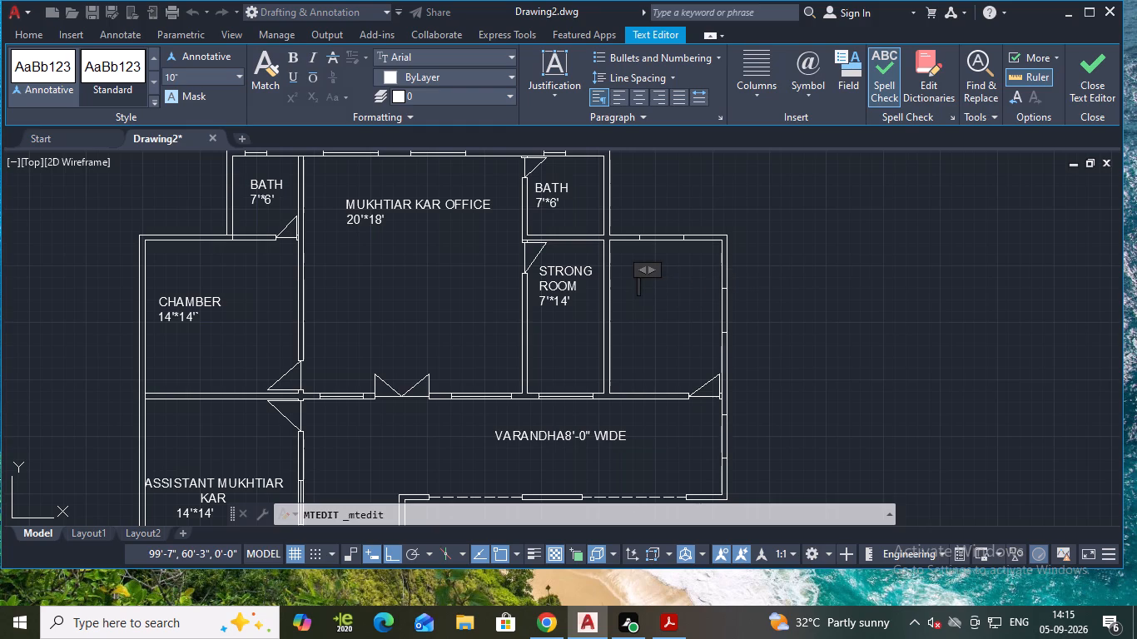
{"action": "type", "text": "RECORD ROOM"}
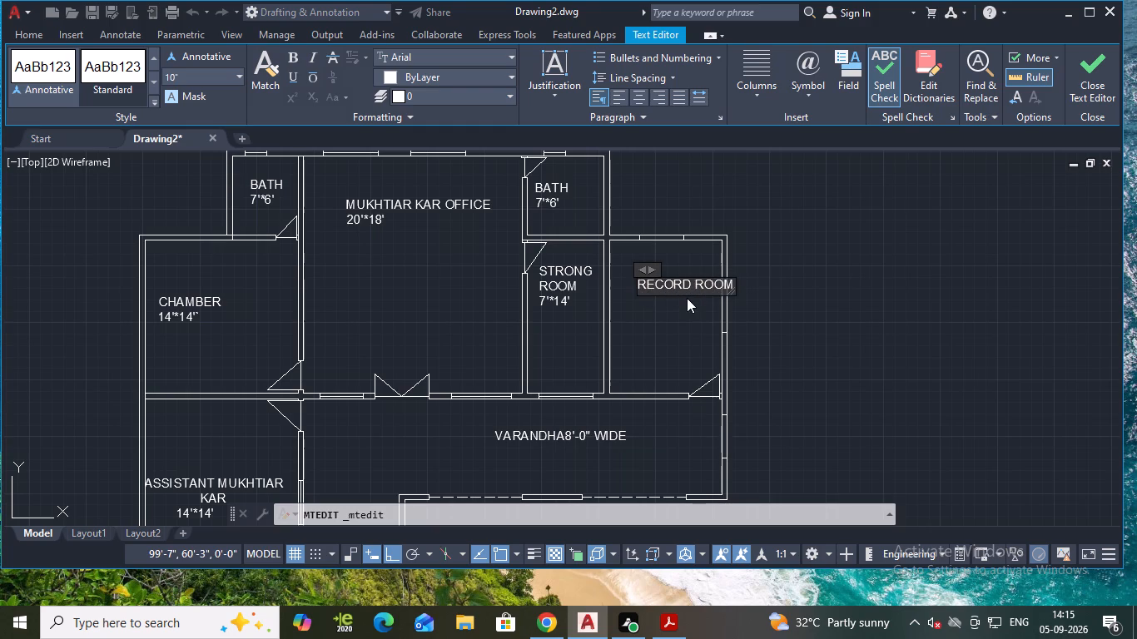
{"action": "key", "text": "Return"}
{"action": "type", "text": "10'*"}
{"action": "type", "text": "14'"}
{"action": "key", "text": "Return"}
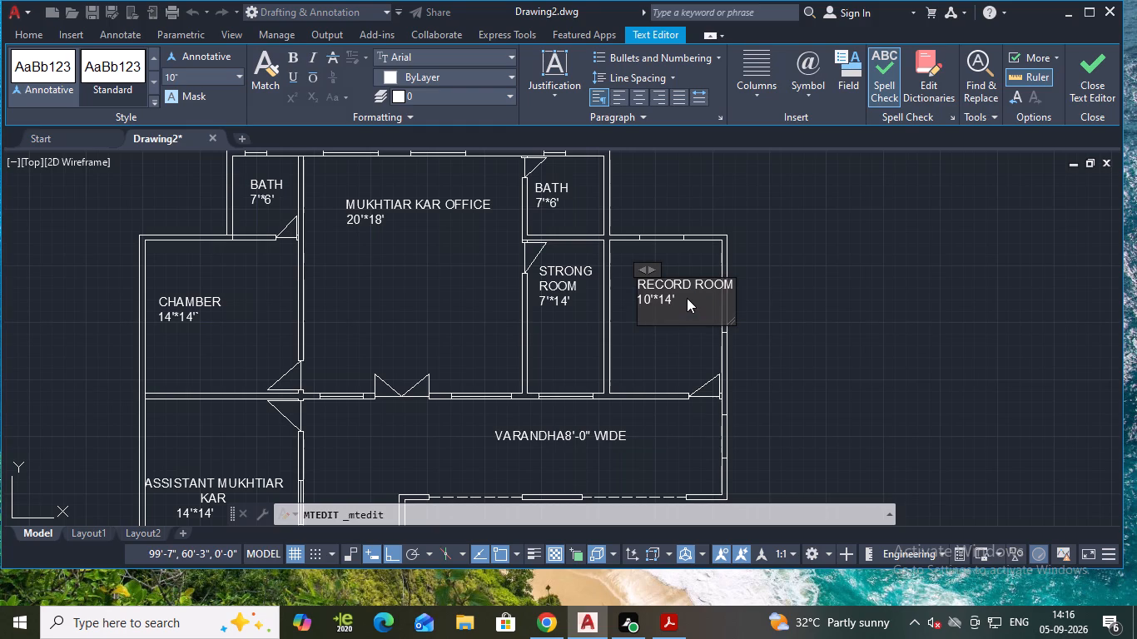
{"action": "key", "text": "Escape"}
{"action": "left_click", "coordinate": [577, 322]}
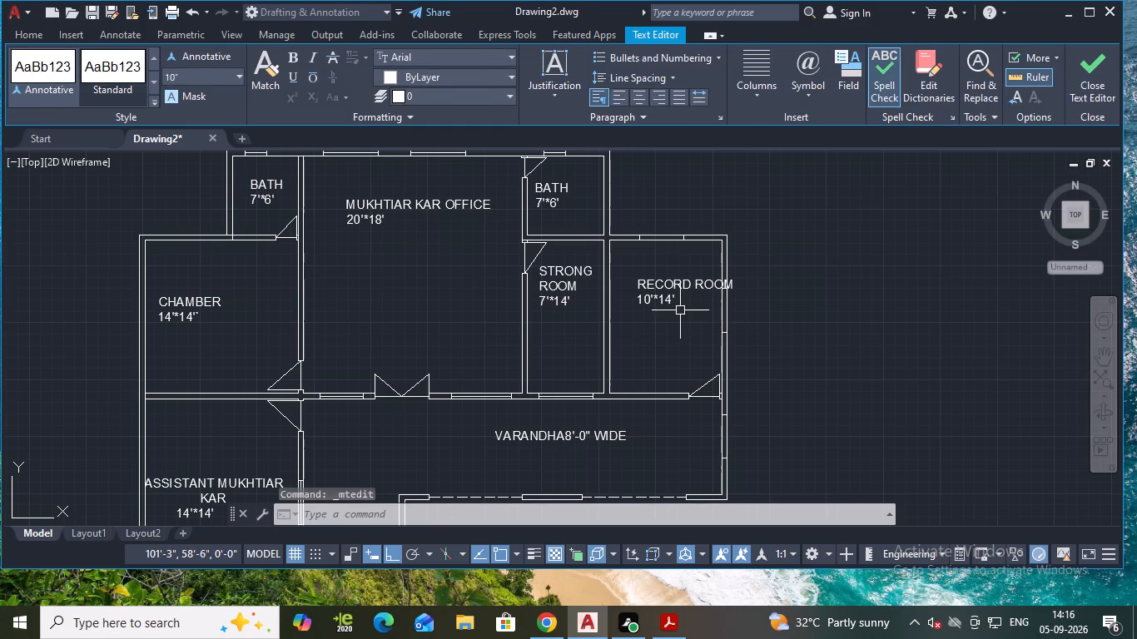
Move the RECORD ROOM label slightly west so it fits between the room's walls.
{"action": "key", "text": "m"}
{"action": "key", "text": "Return"}
{"action": "left_click", "coordinate": [643, 289]}
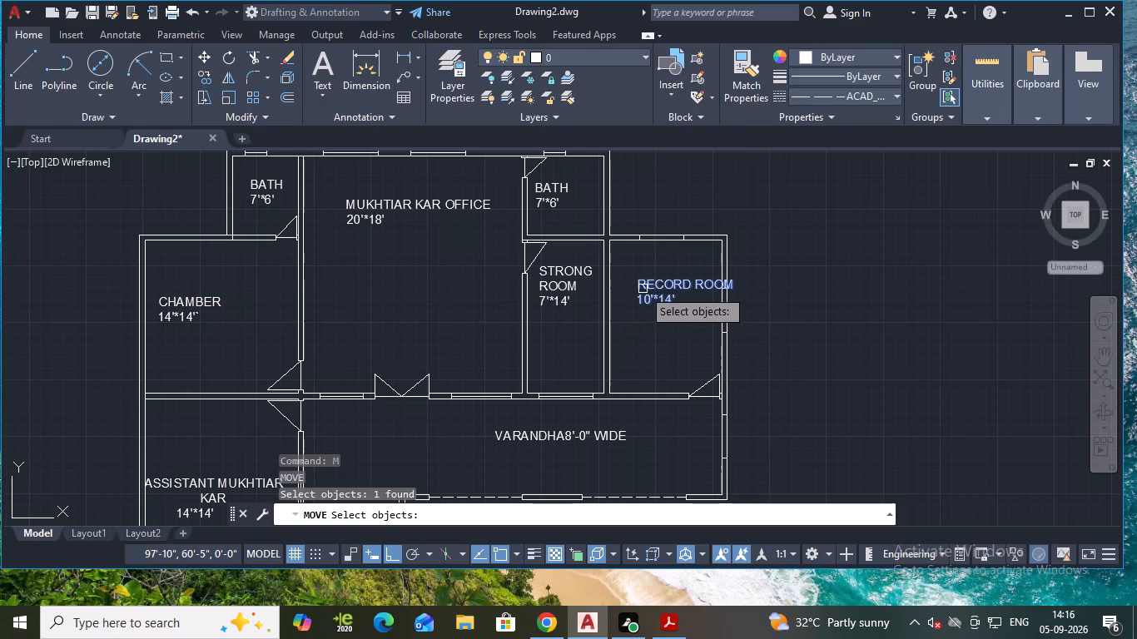
{"action": "key", "text": "Return"}
{"action": "left_click", "coordinate": [643, 289]}
{"action": "left_click", "coordinate": [626, 281]}
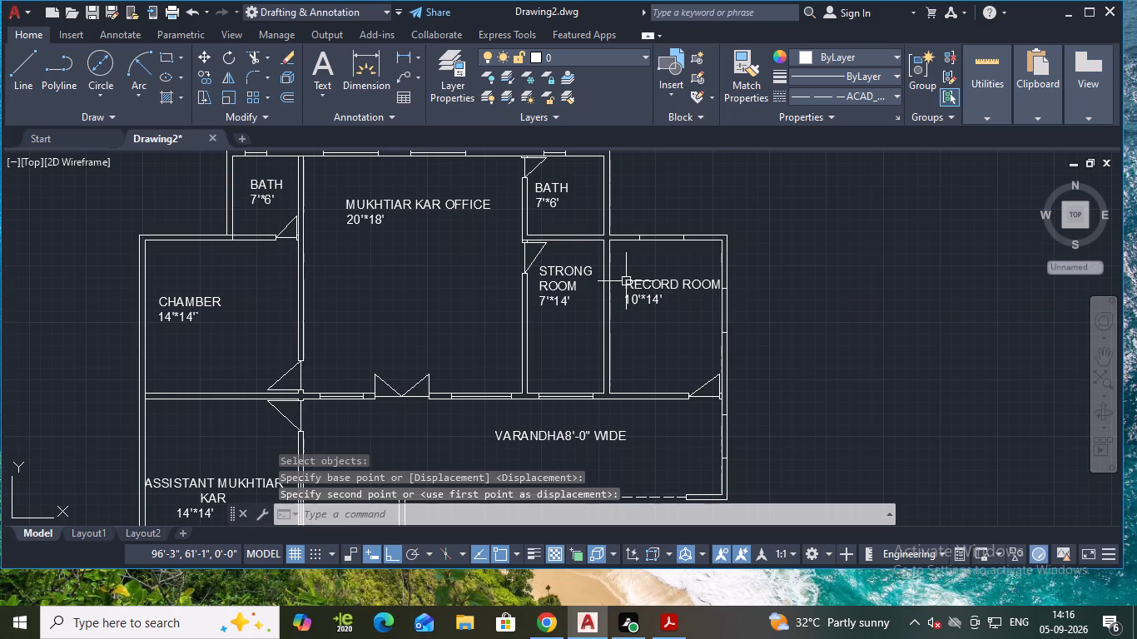
Set the current linetype to ByBlock.
{"action": "scroll", "coordinate": [647, 284], "scroll_direction": "down", "scroll_amount": 1}
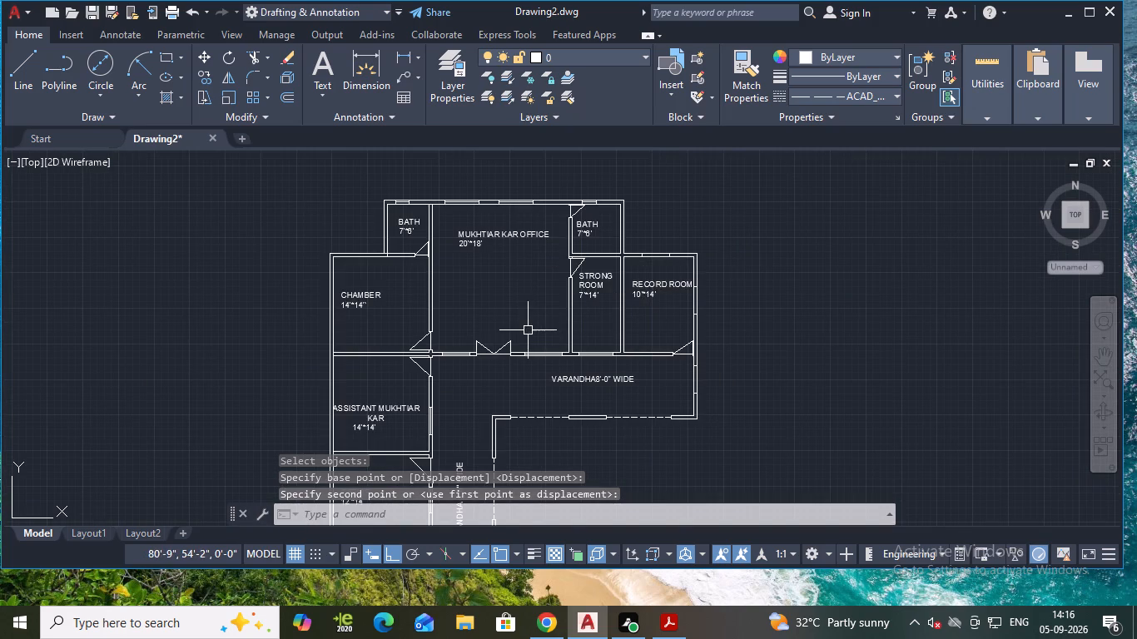
{"action": "middle_click_drag", "start_coordinate": [469, 321], "coordinate": [475, 339]}
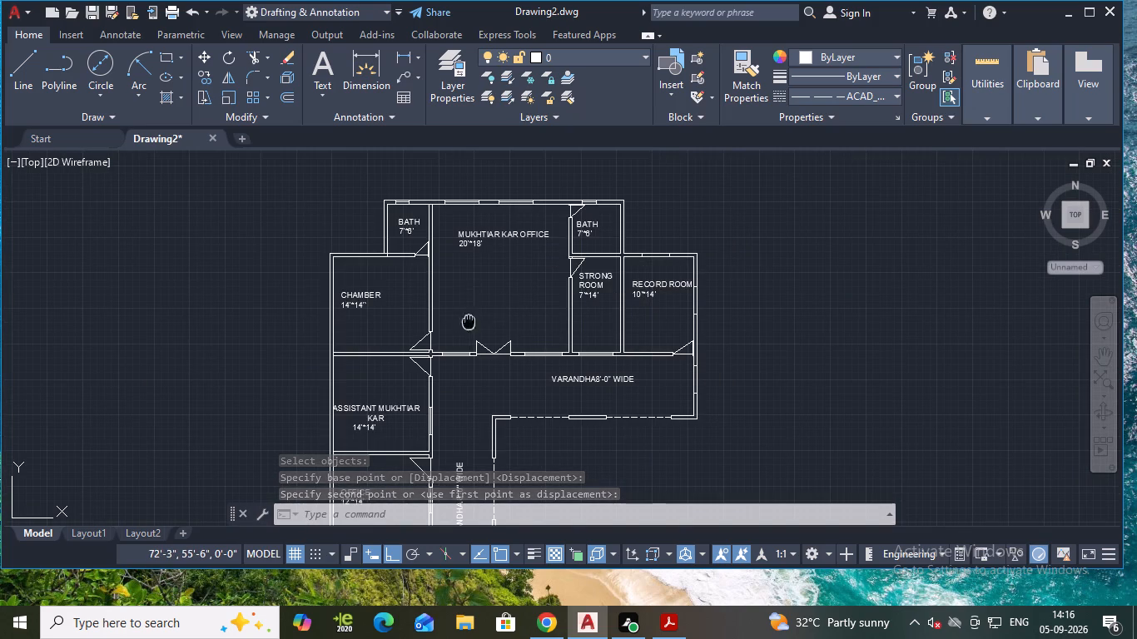
{"action": "middle_click_drag", "start_coordinate": [475, 339], "coordinate": [546, 438]}
{"action": "scroll", "coordinate": [659, 377], "scroll_direction": "up", "scroll_amount": 2}
{"action": "scroll", "coordinate": [622, 295], "scroll_direction": "down", "scroll_amount": 1}
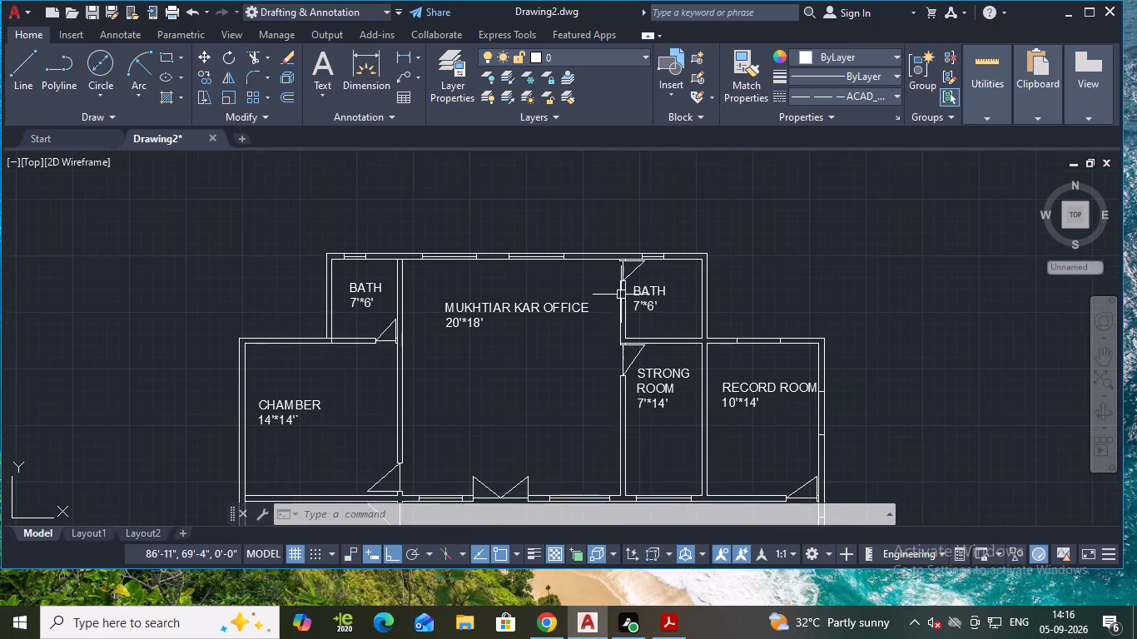
{"action": "middle_click_drag", "start_coordinate": [618, 299], "coordinate": [577, 413]}
{"action": "middle_click_drag", "start_coordinate": [558, 386], "coordinate": [558, 394]}
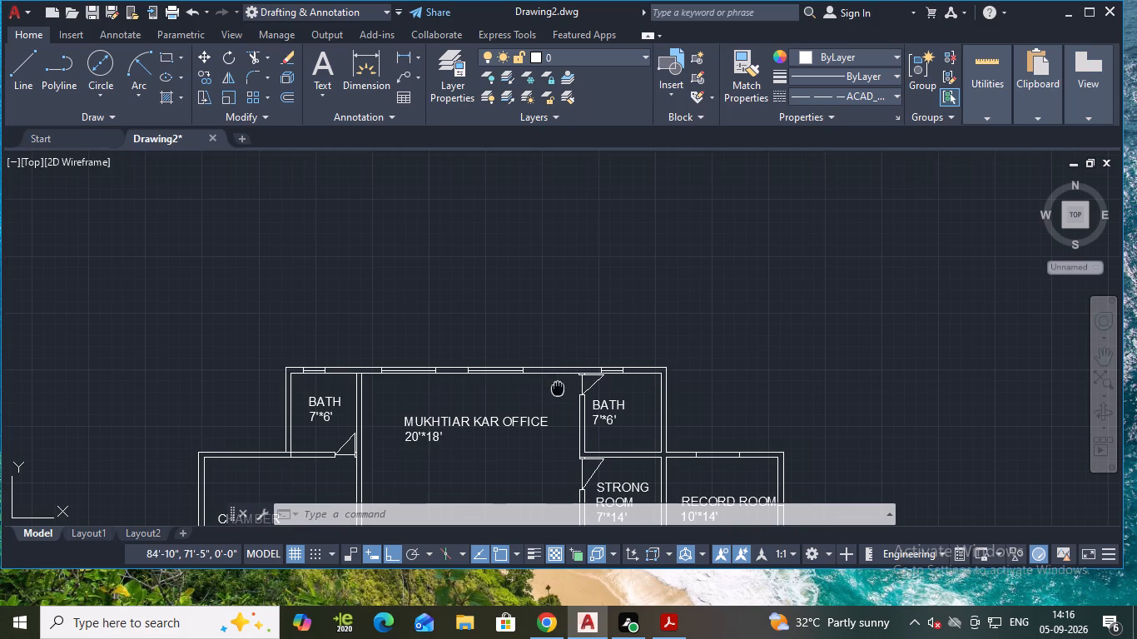
{"action": "middle_click_drag", "start_coordinate": [558, 394], "coordinate": [558, 428]}
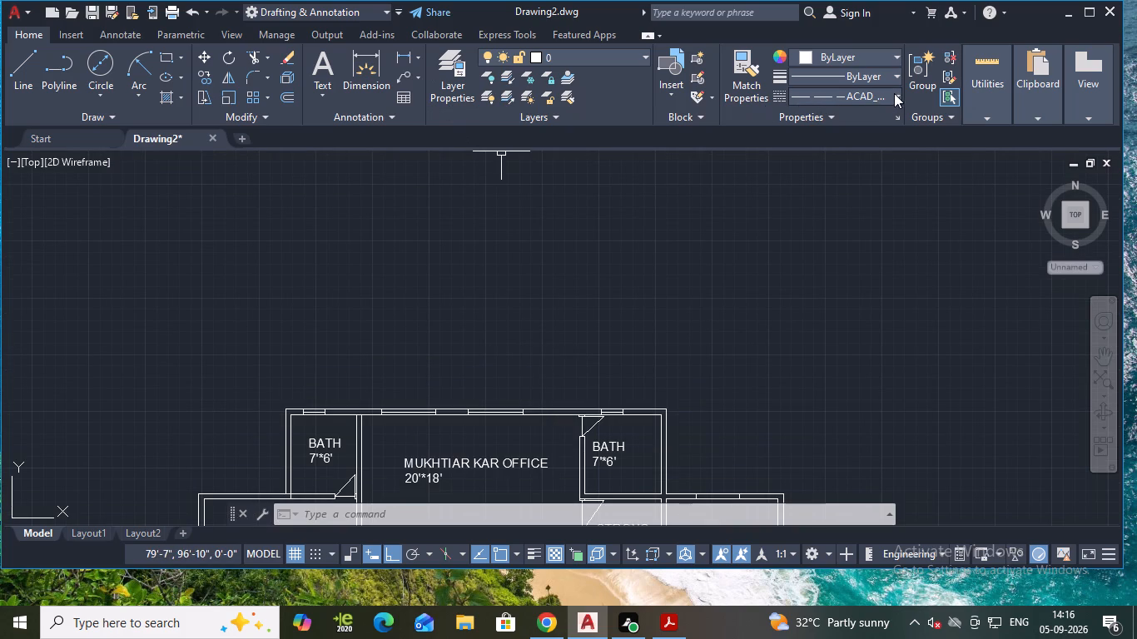
{"action": "left_click", "coordinate": [894, 92]}
{"action": "left_click", "coordinate": [859, 140]}
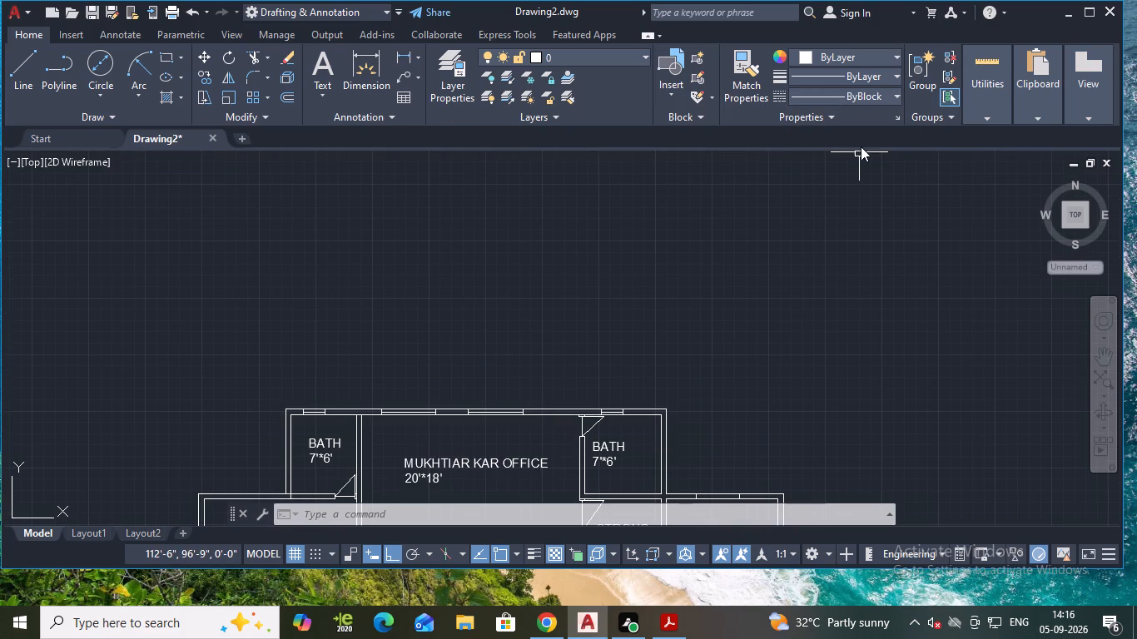
Dimension the building's north wall between the outer corners of the two baths, placing the dimension line north of the wall.
{"action": "scroll", "coordinate": [807, 186], "scroll_direction": "down", "scroll_amount": 1}
{"action": "middle_click_drag", "start_coordinate": [802, 296], "coordinate": [799, 289]}
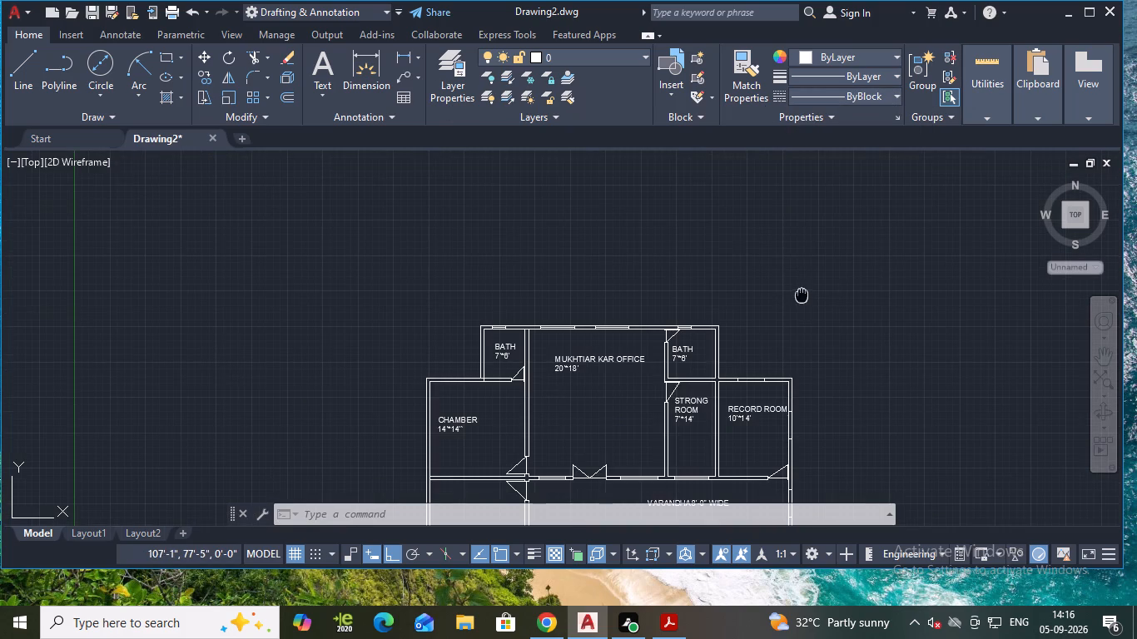
{"action": "middle_click_drag", "start_coordinate": [799, 289], "coordinate": [764, 222]}
{"action": "middle_click_drag", "start_coordinate": [726, 367], "coordinate": [731, 274]}
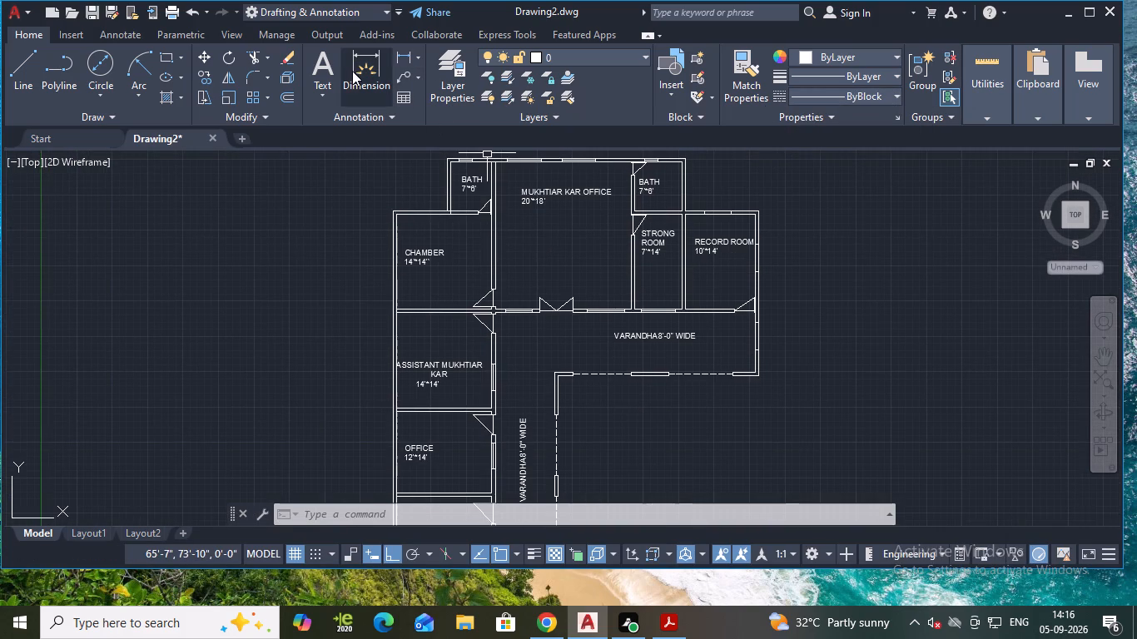
{"action": "left_click", "coordinate": [352, 71]}
{"action": "scroll", "coordinate": [489, 192], "scroll_direction": "up", "scroll_amount": 1}
{"action": "middle_click_drag", "start_coordinate": [489, 192], "coordinate": [501, 321]}
{"action": "scroll", "coordinate": [499, 321], "scroll_direction": "up", "scroll_amount": 1}
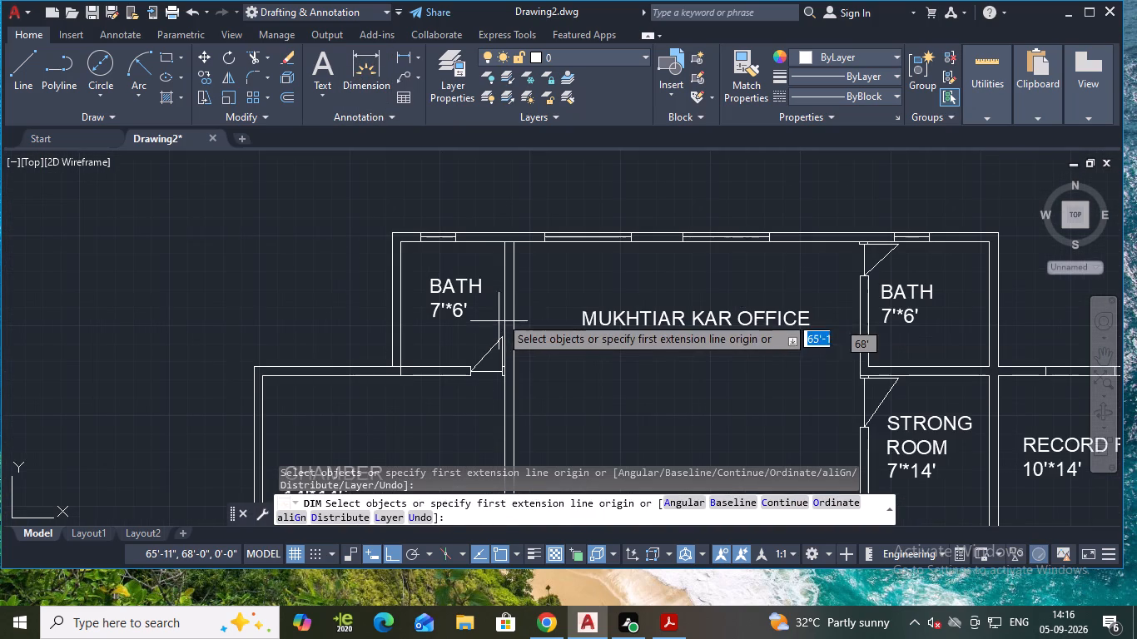
{"action": "scroll", "coordinate": [393, 226], "scroll_direction": "up", "scroll_amount": 1}
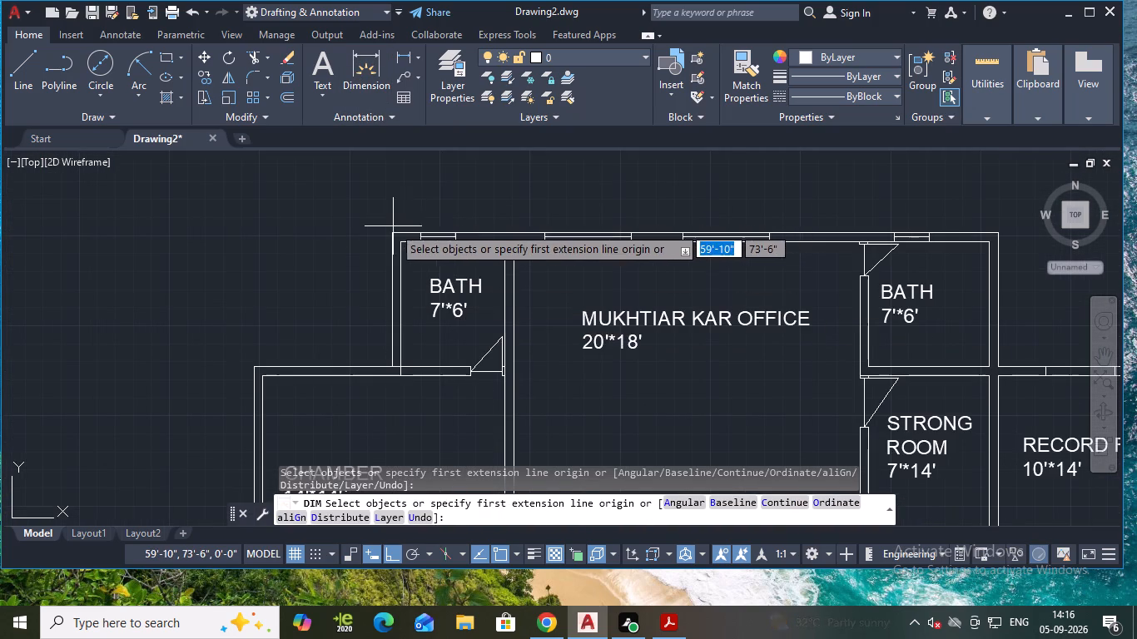
{"action": "left_click", "coordinate": [391, 235]}
{"action": "scroll", "coordinate": [703, 256], "scroll_direction": "down", "scroll_amount": 1}
{"action": "middle_click_drag", "start_coordinate": [774, 241], "coordinate": [357, 212]}
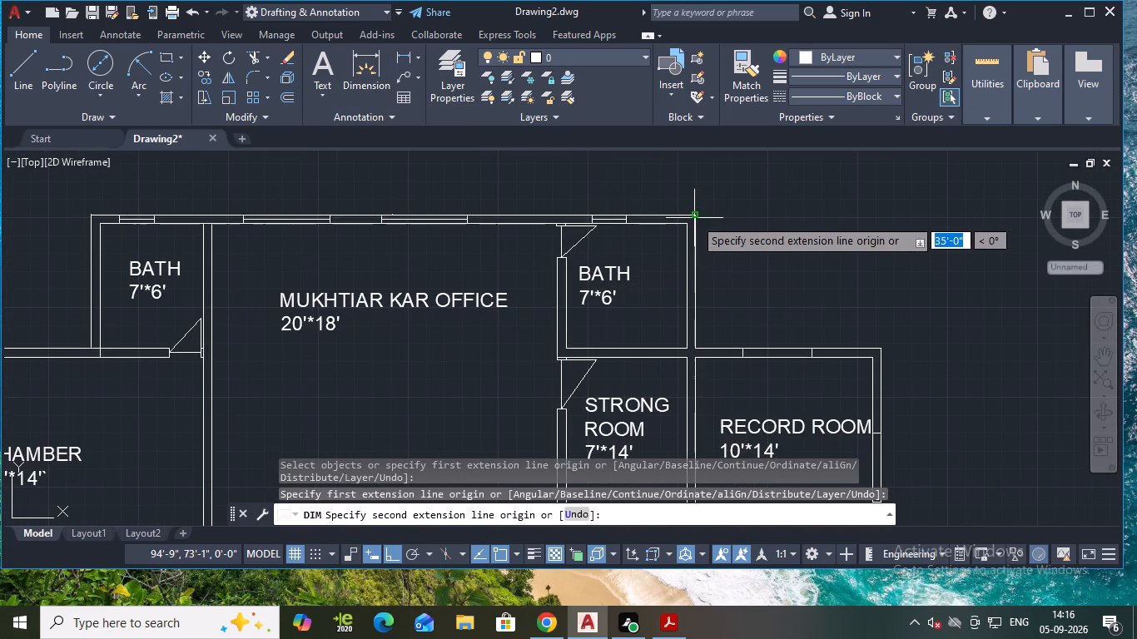
{"action": "left_click", "coordinate": [697, 215]}
{"action": "middle_click_drag", "start_coordinate": [699, 192], "coordinate": [709, 386]}
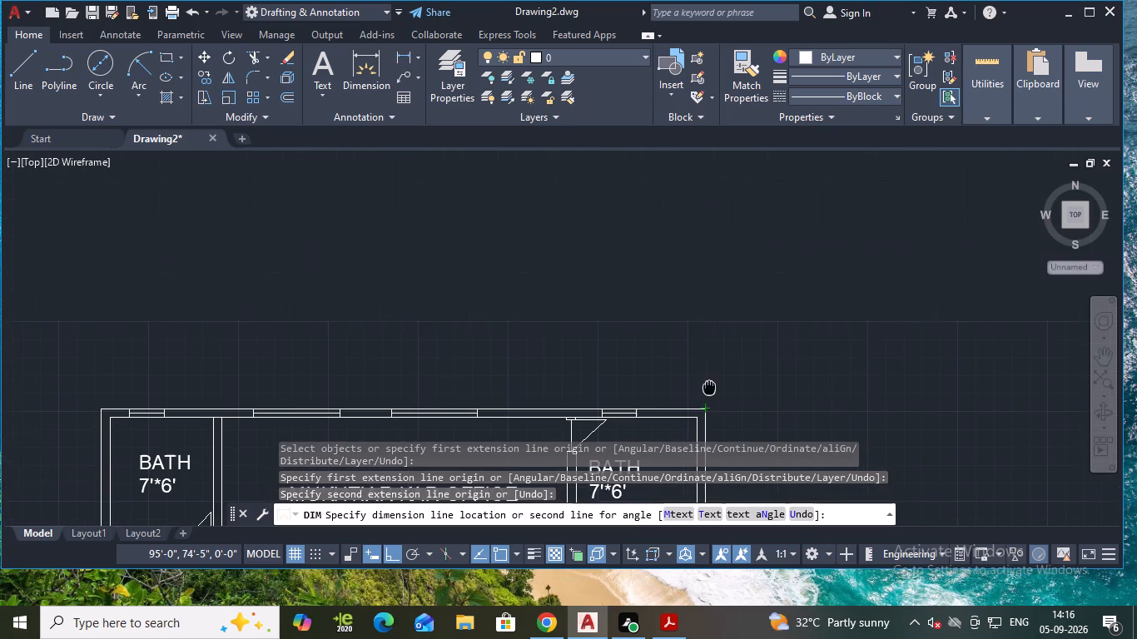
{"action": "middle_click_drag", "start_coordinate": [709, 386], "coordinate": [709, 385]}
{"action": "left_click", "coordinate": [706, 323]}
Dimension the northeast bath's outer east wall from its north corner to the record room's north wall, placing the dimension line east of it.
{"action": "scroll", "coordinate": [693, 352], "scroll_direction": "down", "scroll_amount": 2}
{"action": "middle_click_drag", "start_coordinate": [693, 354], "coordinate": [673, 179]}
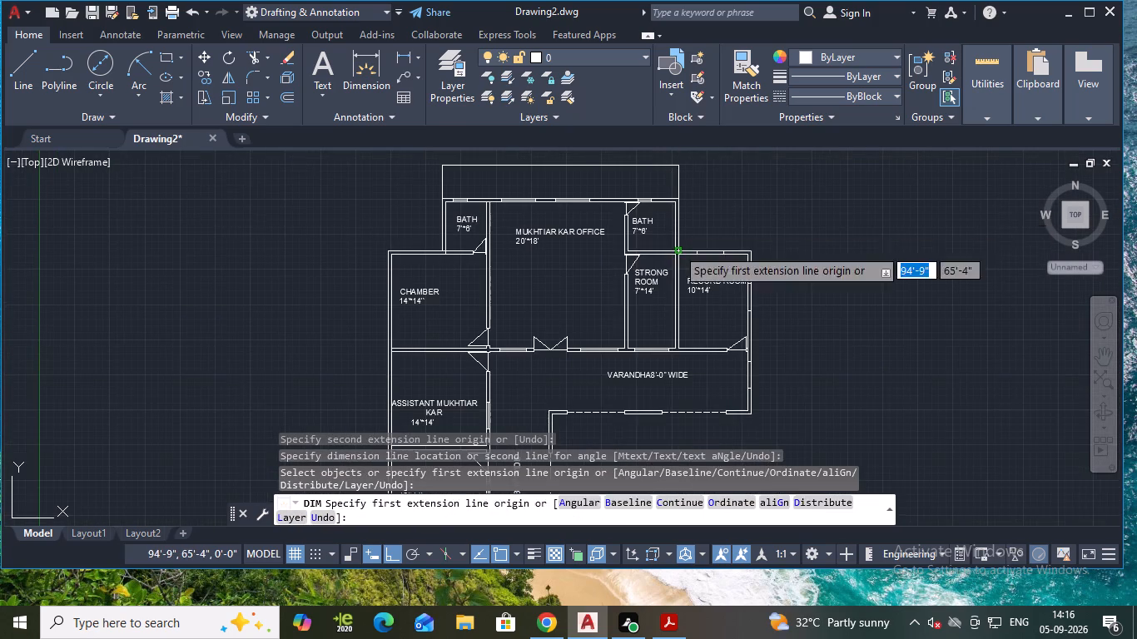
{"action": "scroll", "coordinate": [682, 255], "scroll_direction": "up", "scroll_amount": 2}
{"action": "middle_click_drag", "start_coordinate": [678, 217], "coordinate": [650, 380]}
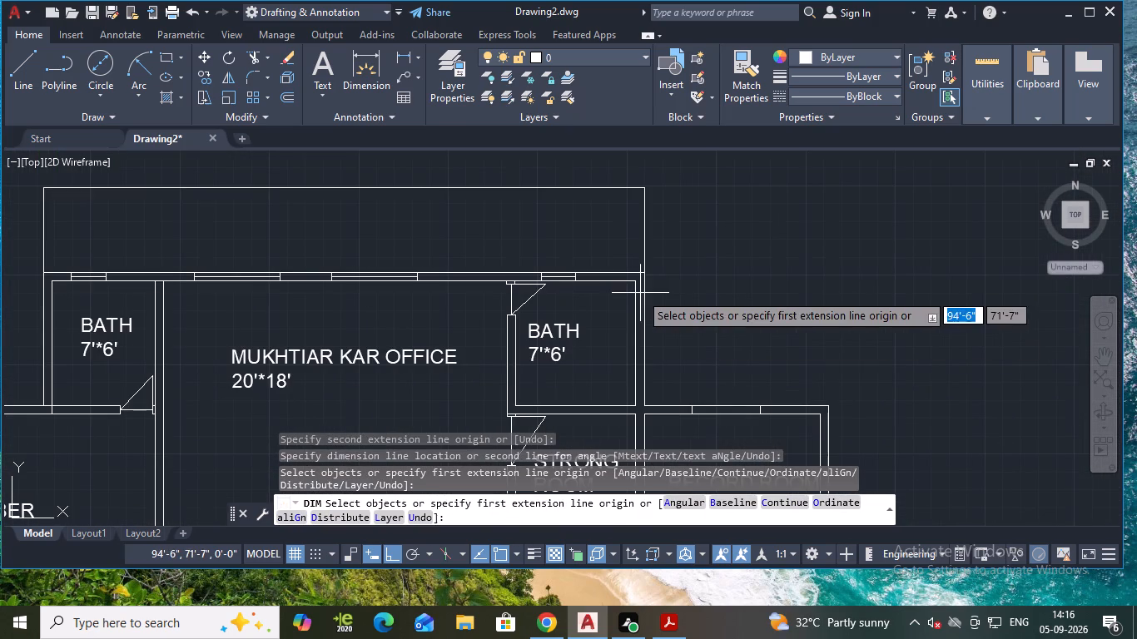
{"action": "left_click", "coordinate": [647, 273]}
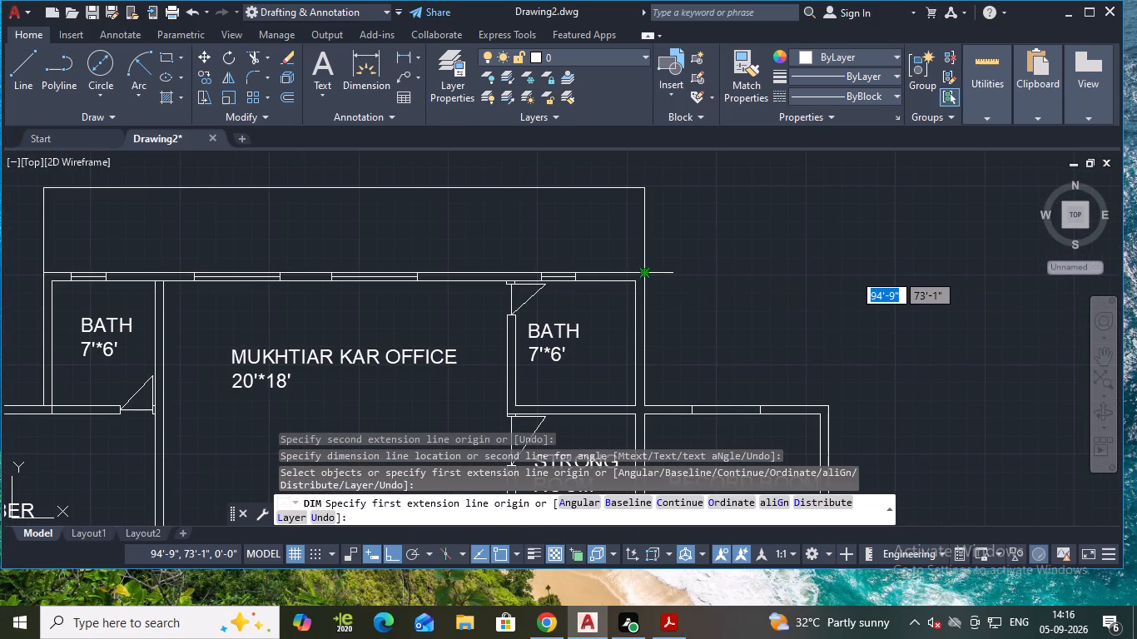
{"action": "left_click", "coordinate": [644, 406]}
{"action": "left_click", "coordinate": [687, 378]}
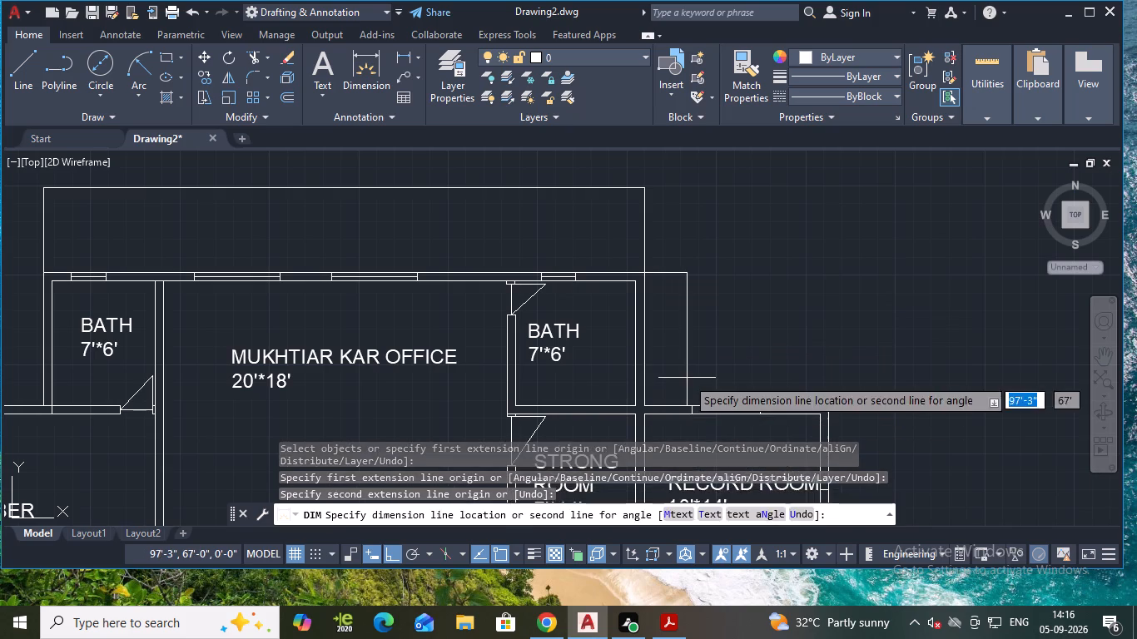
Dimension the record room's north wall from the bath wall to its outer northeast corner, placing the dimension line north of the wall.
{"action": "left_click", "coordinate": [645, 404]}
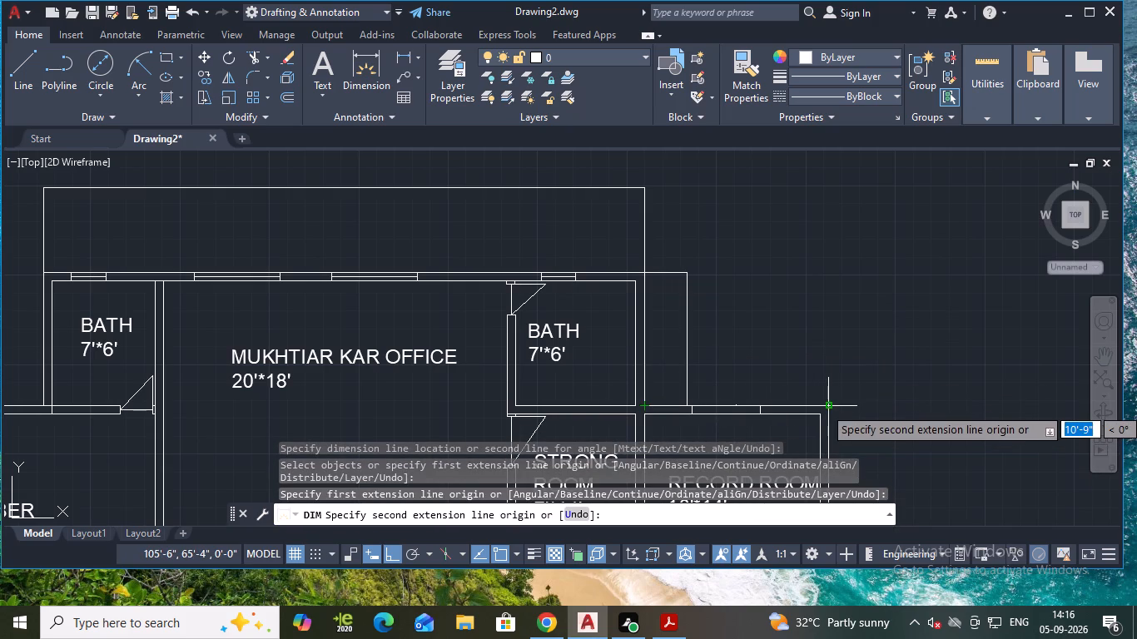
{"action": "left_click", "coordinate": [828, 407]}
{"action": "left_click", "coordinate": [829, 368]}
Dimension the outer east wall from the veranda's southeast corner to the record room's northeast corner, placing the dimension line about 5' east.
{"action": "scroll", "coordinate": [828, 379], "scroll_direction": "down", "scroll_amount": 3}
{"action": "middle_click_drag", "start_coordinate": [828, 389], "coordinate": [816, 279]}
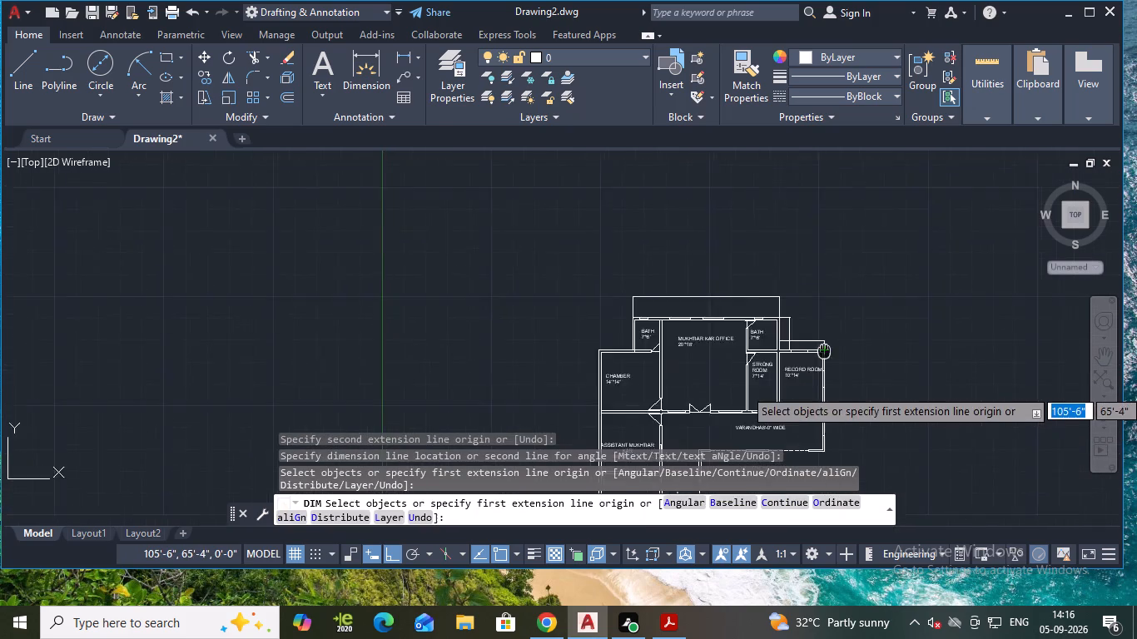
{"action": "middle_click_drag", "start_coordinate": [816, 279], "coordinate": [815, 201]}
{"action": "scroll", "coordinate": [771, 328], "scroll_direction": "up", "scroll_amount": 3}
{"action": "middle_click_drag", "start_coordinate": [856, 344], "coordinate": [863, 327]}
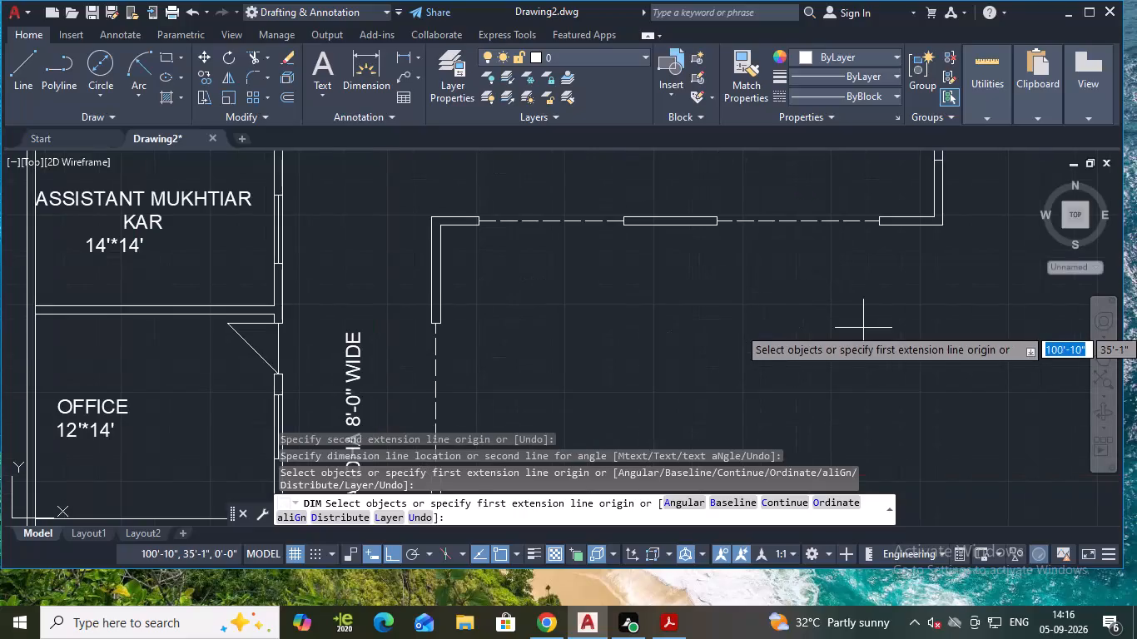
{"action": "middle_click_drag", "start_coordinate": [863, 327], "coordinate": [764, 487]}
{"action": "middle_click_drag", "start_coordinate": [829, 349], "coordinate": [790, 437]}
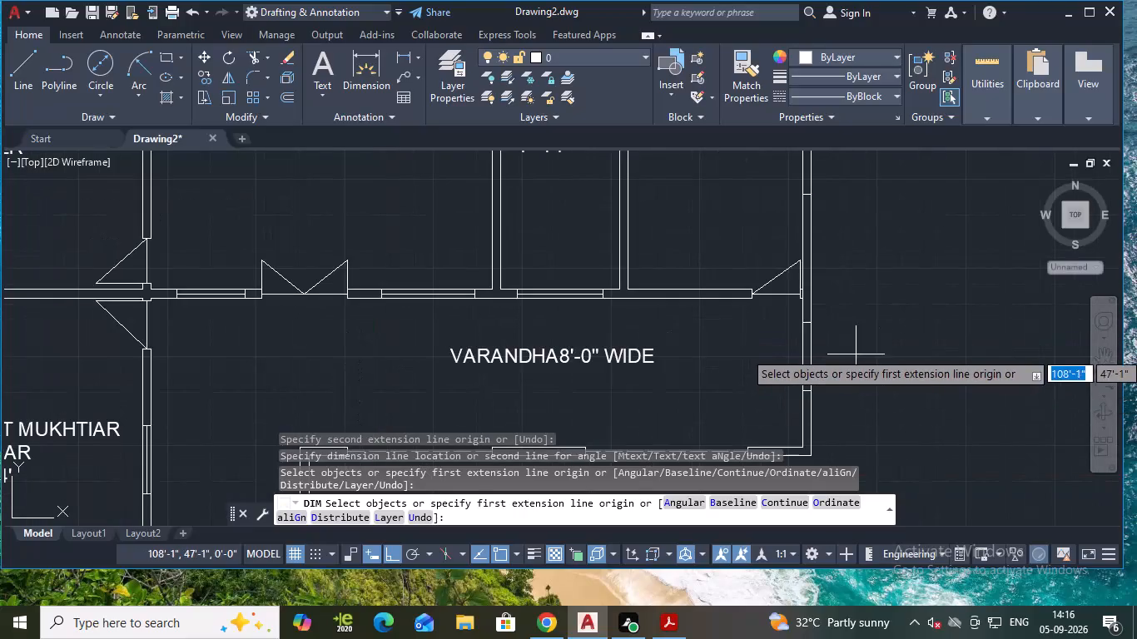
{"action": "middle_click_drag", "start_coordinate": [866, 313], "coordinate": [773, 392]}
{"action": "scroll", "coordinate": [772, 392], "scroll_direction": "down", "scroll_amount": 2}
{"action": "middle_click_drag", "start_coordinate": [769, 385], "coordinate": [751, 300]}
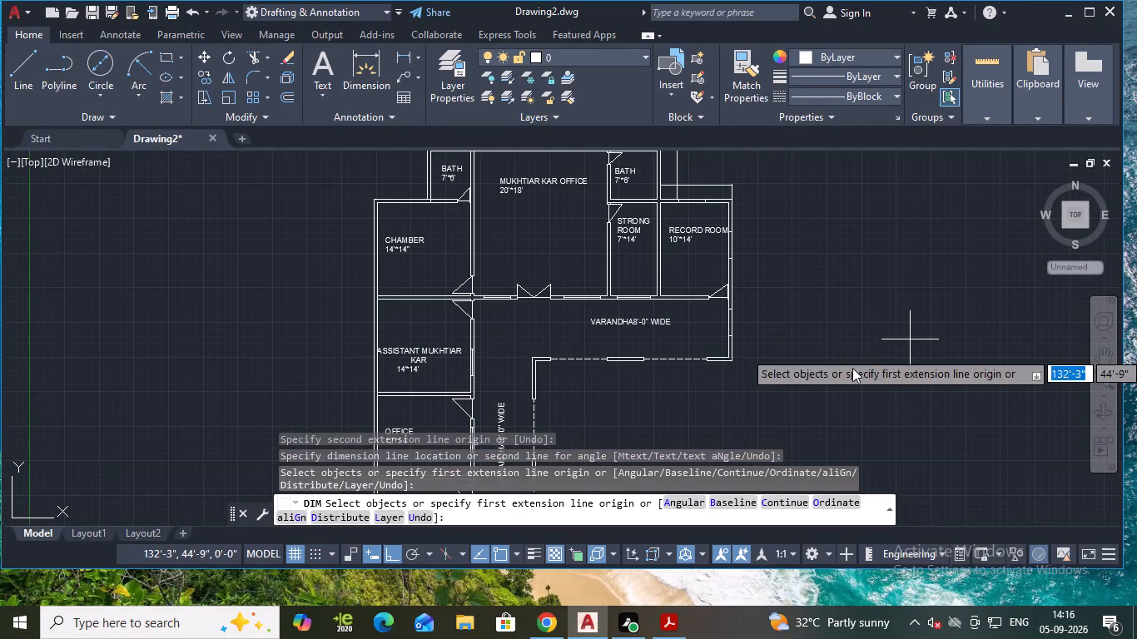
{"action": "left_click", "coordinate": [732, 359]}
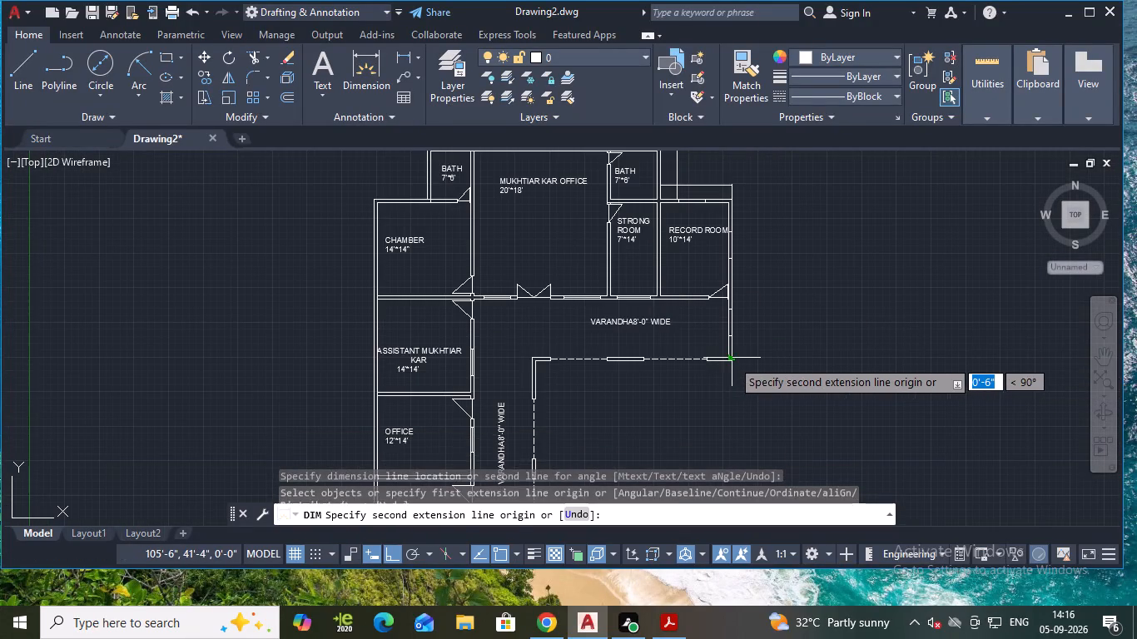
{"action": "middle_click_drag", "start_coordinate": [732, 316], "coordinate": [730, 543]}
{"action": "scroll", "coordinate": [765, 413], "scroll_direction": "up", "scroll_amount": 2}
{"action": "middle_click_drag", "start_coordinate": [764, 411], "coordinate": [759, 273]}
{"action": "left_click", "coordinate": [667, 310]}
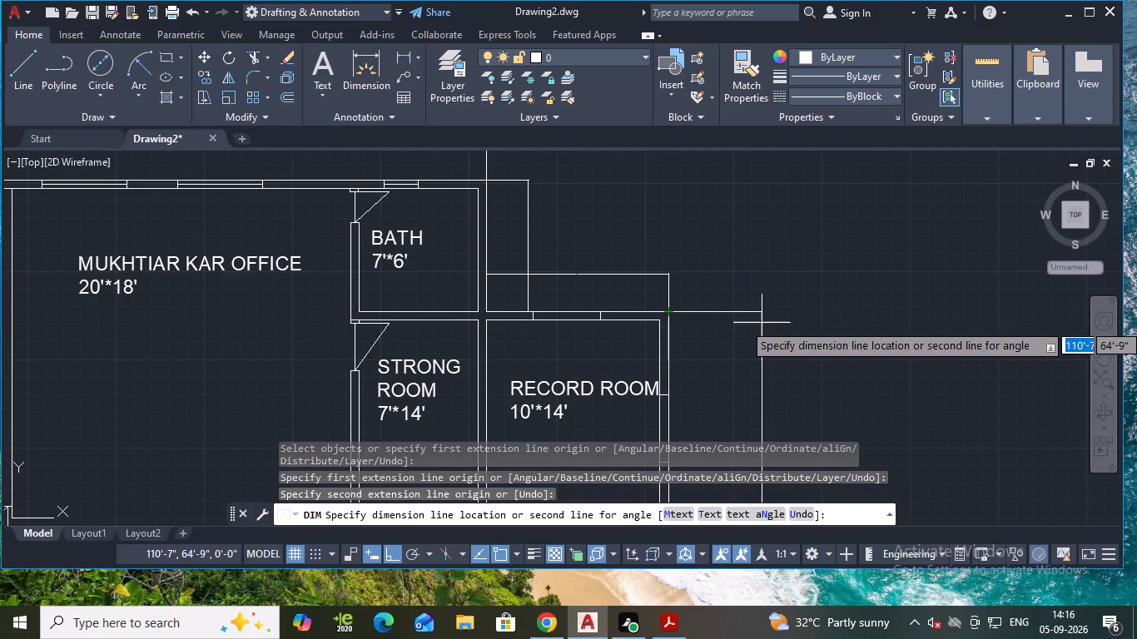
{"action": "left_click", "coordinate": [762, 323]}
{"action": "scroll", "coordinate": [654, 327], "scroll_direction": "down", "scroll_amount": 1}
{"action": "middle_click_drag", "start_coordinate": [622, 329], "coordinate": [840, 300]}
{"action": "scroll", "coordinate": [853, 302], "scroll_direction": "down", "scroll_amount": 1}
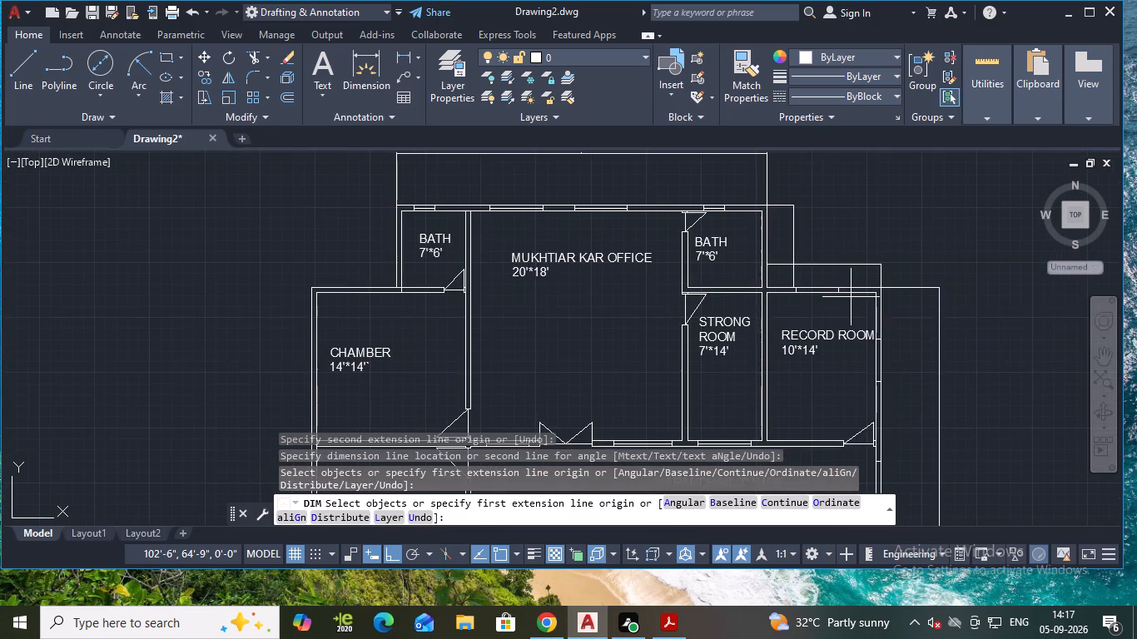
Dimension the east veranda's south edge from its southeast corner to the inner corner, placing the dimension line about 1' south.
{"action": "scroll", "coordinate": [854, 349], "scroll_direction": "down", "scroll_amount": 1}
{"action": "middle_click_drag", "start_coordinate": [854, 350], "coordinate": [858, 237]}
{"action": "scroll", "coordinate": [859, 309], "scroll_direction": "up", "scroll_amount": 1}
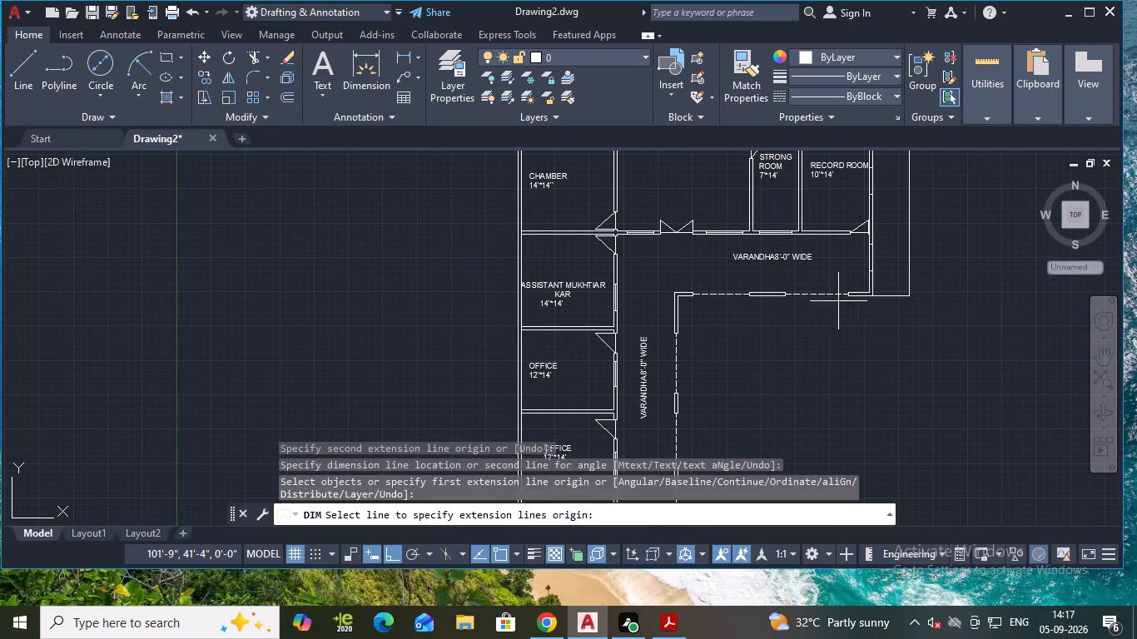
{"action": "left_click", "coordinate": [875, 295]}
{"action": "scroll", "coordinate": [678, 293], "scroll_direction": "up", "scroll_amount": 2}
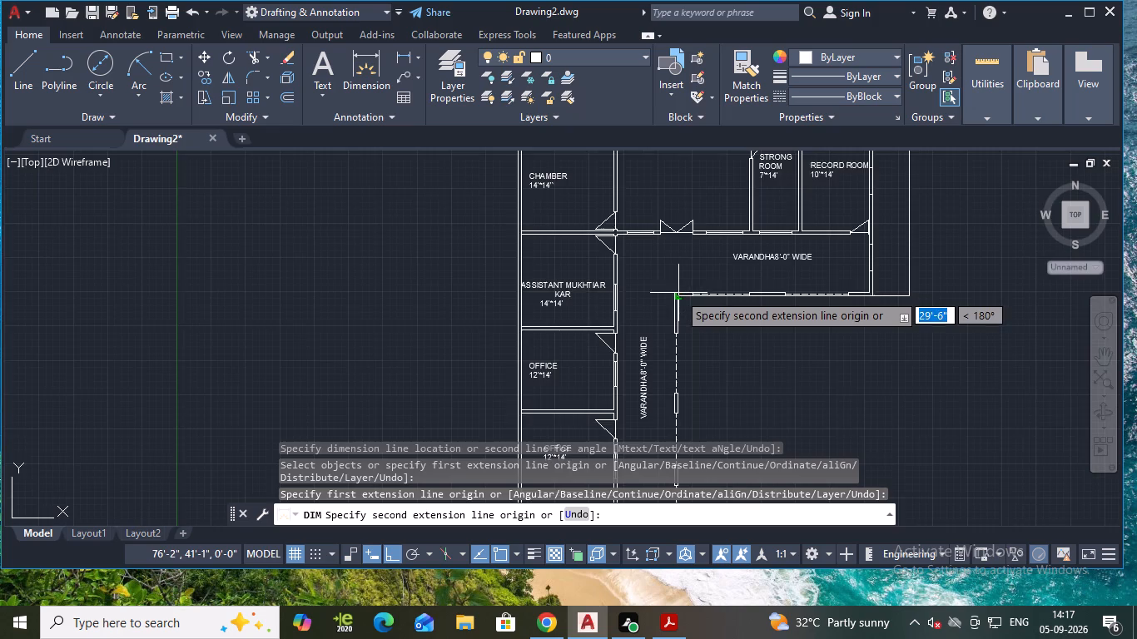
{"action": "scroll", "coordinate": [678, 293], "scroll_direction": "up", "scroll_amount": 2}
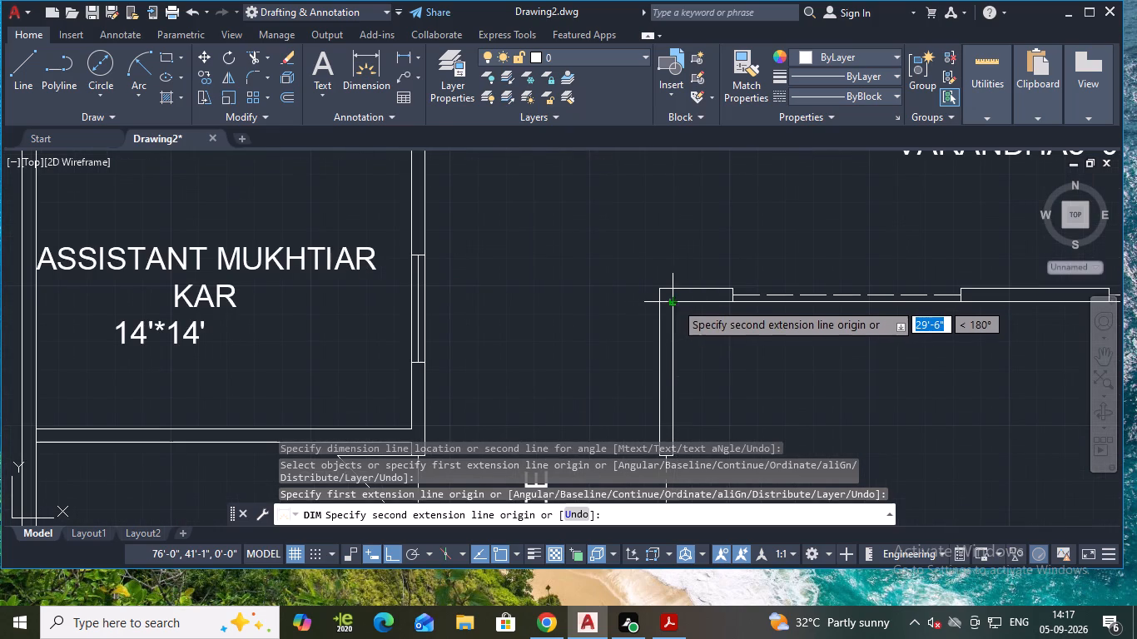
{"action": "left_click", "coordinate": [673, 303]}
{"action": "left_click", "coordinate": [680, 335]}
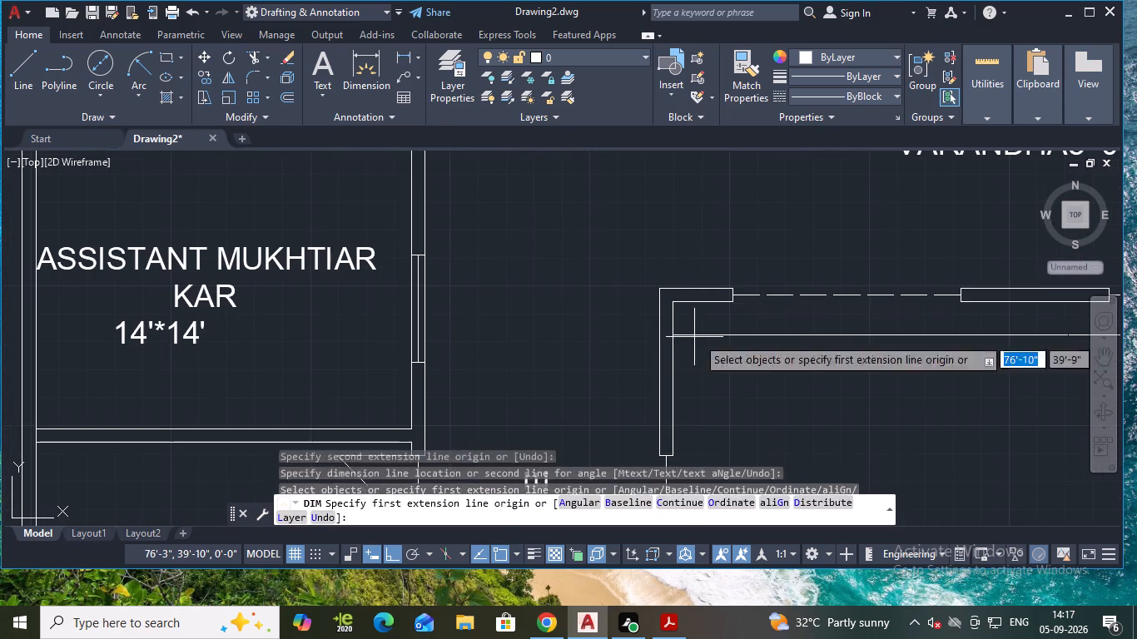
Dimension the south wing veranda's outer east edge from its southeast corner to the inner corner, placing the dimension line along the edge.
{"action": "scroll", "coordinate": [698, 337], "scroll_direction": "down", "scroll_amount": 2}
{"action": "middle_click_drag", "start_coordinate": [713, 358], "coordinate": [748, 190]}
{"action": "scroll", "coordinate": [769, 292], "scroll_direction": "down", "scroll_amount": 1}
{"action": "scroll", "coordinate": [768, 374], "scroll_direction": "down", "scroll_amount": 1}
{"action": "middle_click_drag", "start_coordinate": [767, 374], "coordinate": [759, 365]}
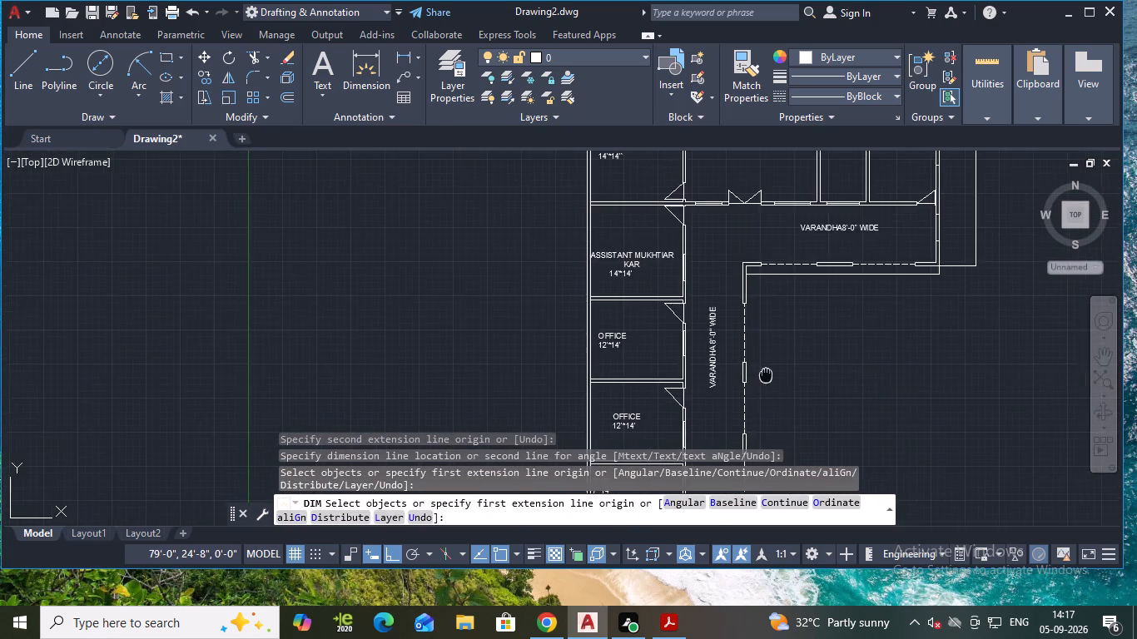
{"action": "middle_click_drag", "start_coordinate": [759, 365], "coordinate": [741, 222]}
{"action": "scroll", "coordinate": [737, 359], "scroll_direction": "up", "scroll_amount": 2}
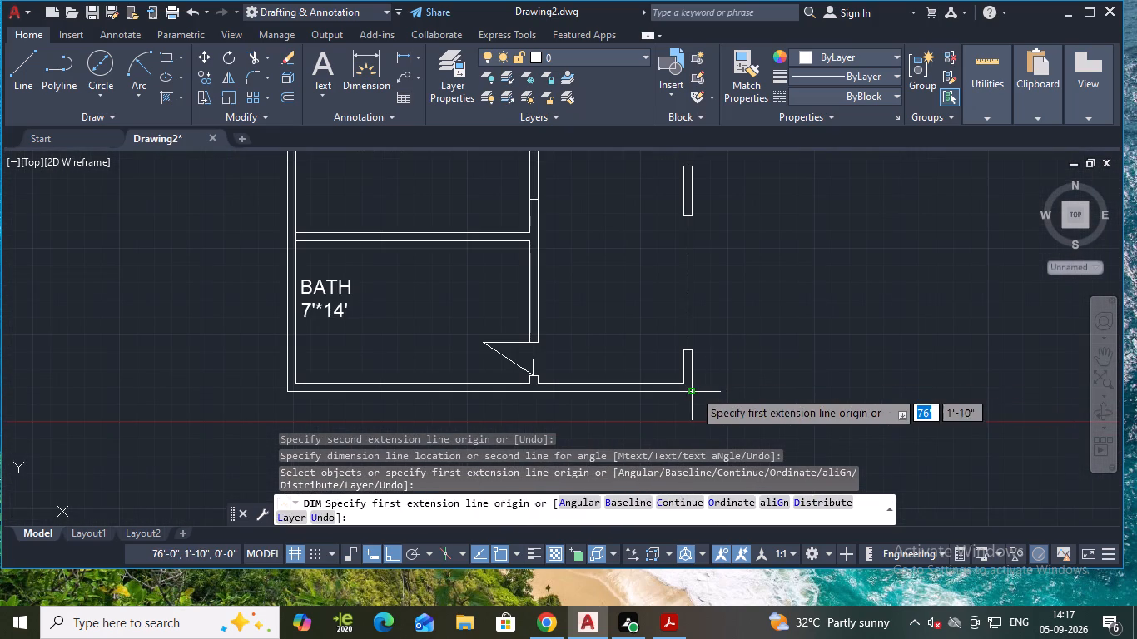
{"action": "left_click", "coordinate": [693, 390]}
{"action": "middle_click_drag", "start_coordinate": [715, 309], "coordinate": [683, 577]}
{"action": "middle_click_drag", "start_coordinate": [676, 319], "coordinate": [682, 566]}
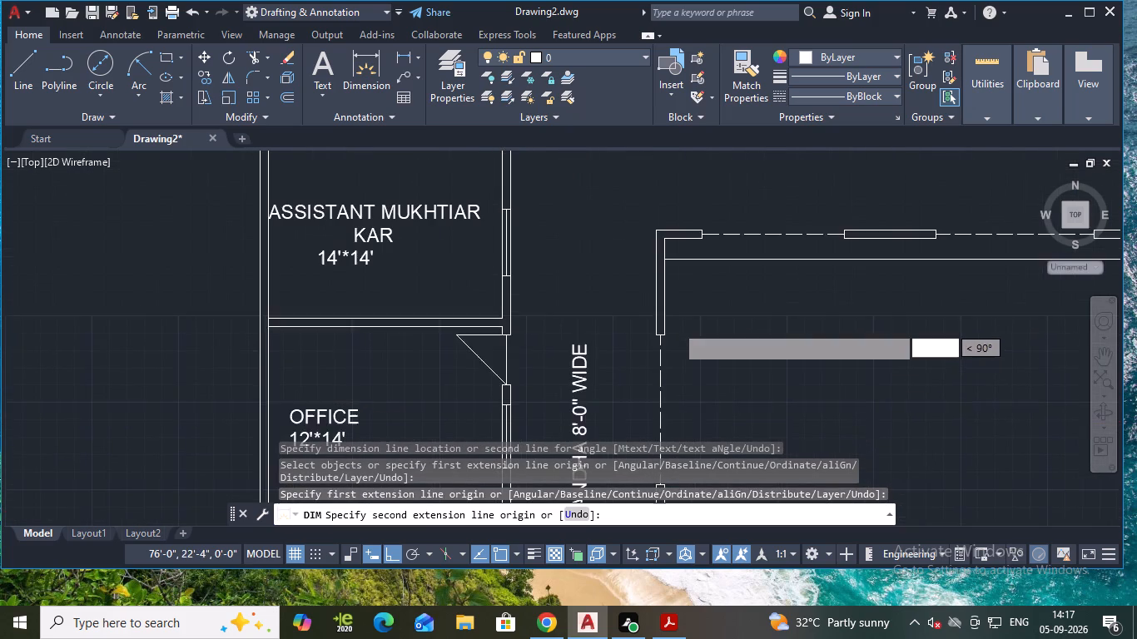
{"action": "left_click", "coordinate": [662, 257]}
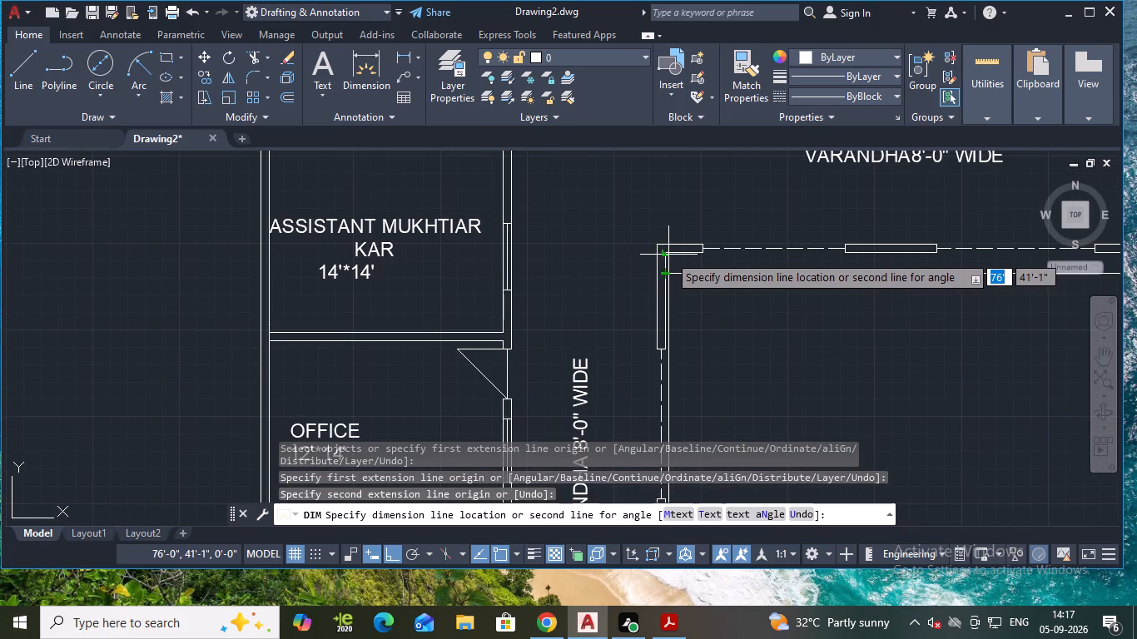
{"action": "left_click", "coordinate": [665, 255]}
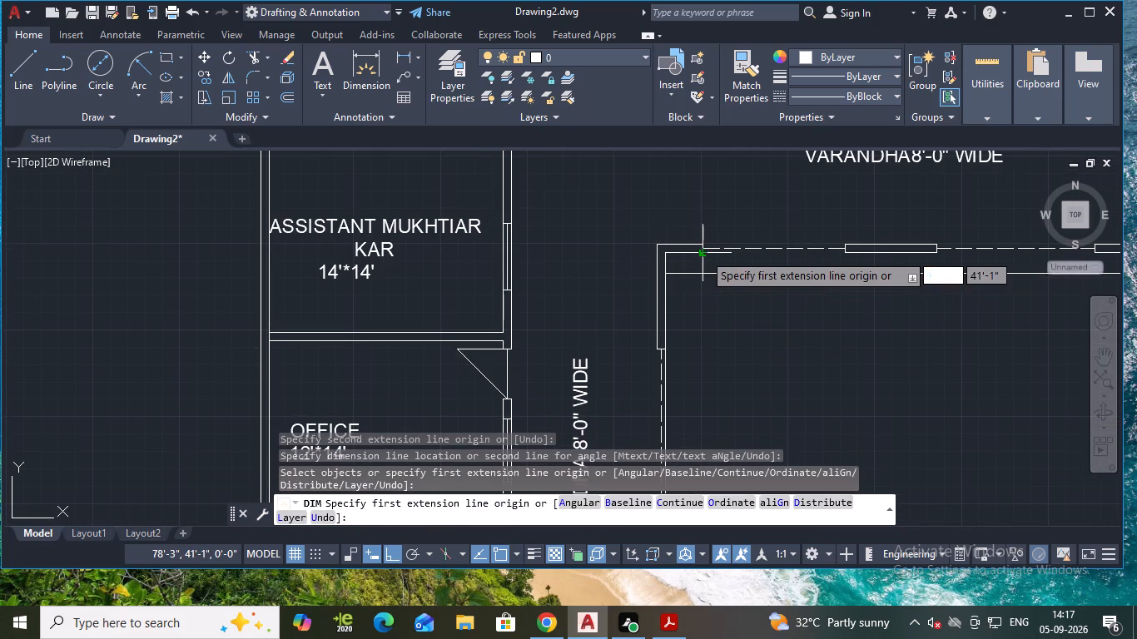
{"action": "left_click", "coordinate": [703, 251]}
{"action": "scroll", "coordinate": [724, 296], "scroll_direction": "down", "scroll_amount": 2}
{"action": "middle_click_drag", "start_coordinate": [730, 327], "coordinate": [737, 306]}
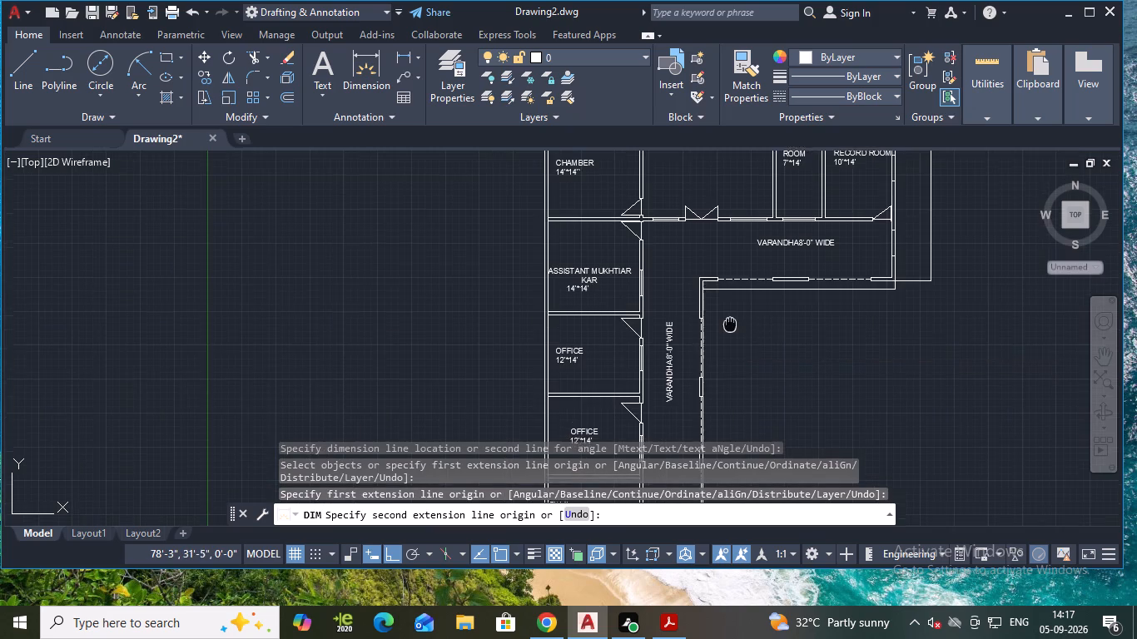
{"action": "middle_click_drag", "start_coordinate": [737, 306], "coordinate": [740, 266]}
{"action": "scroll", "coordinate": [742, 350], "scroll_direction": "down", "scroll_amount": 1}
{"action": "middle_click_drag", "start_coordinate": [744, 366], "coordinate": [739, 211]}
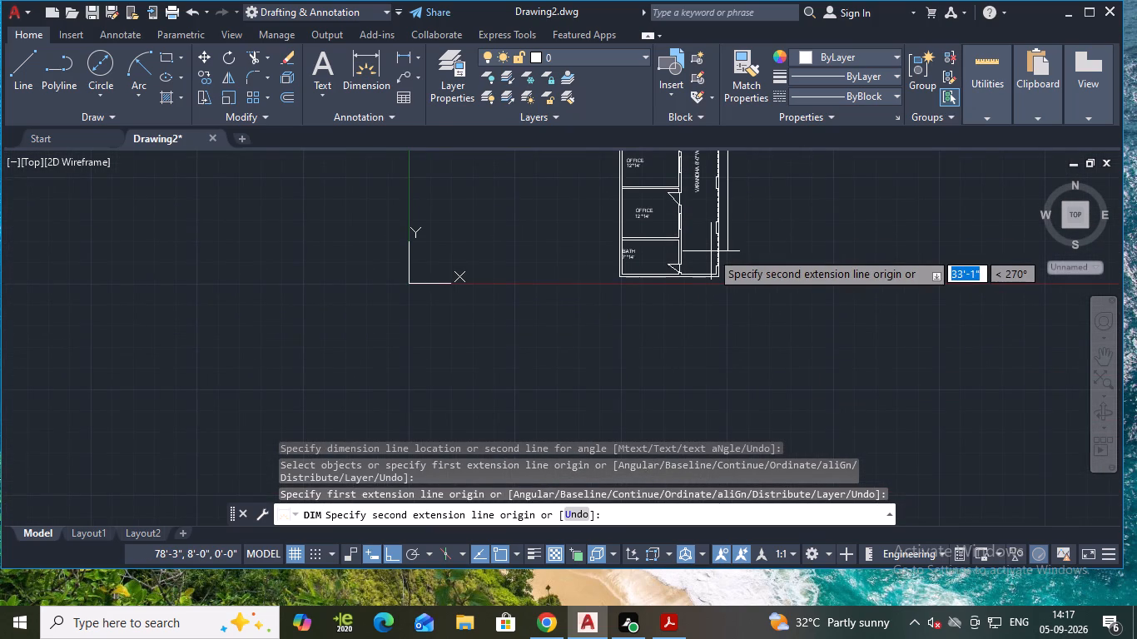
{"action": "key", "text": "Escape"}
Dimension the outer west wall from the south bath's southwest corner to the chamber's northwest corner, placing the dimension line about 1' west.
{"action": "key", "text": "space"}
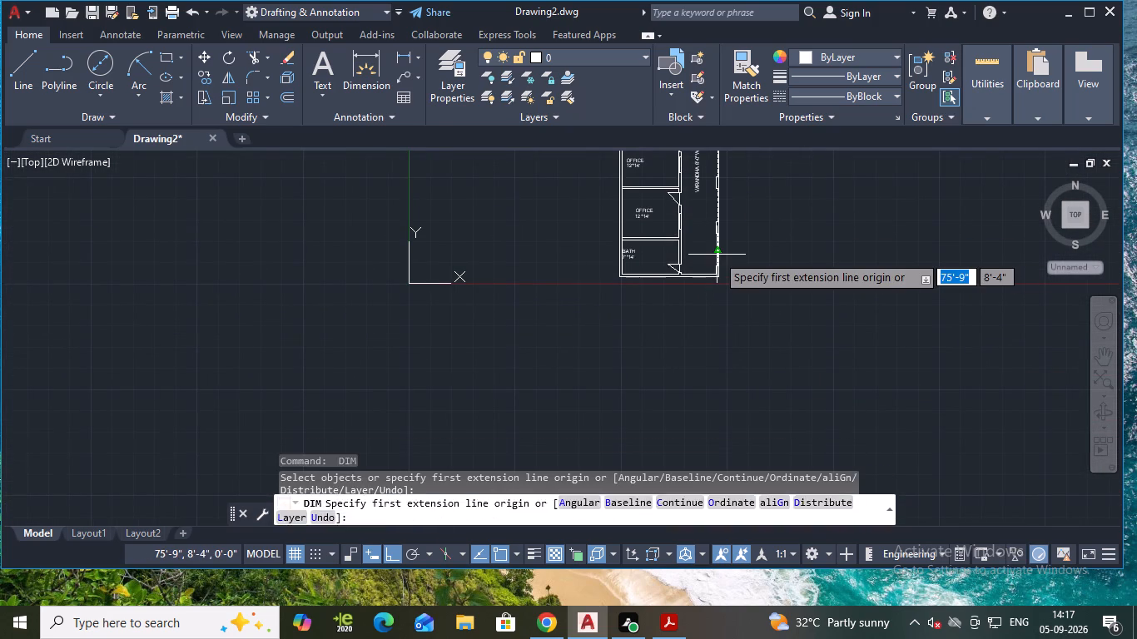
{"action": "scroll", "coordinate": [717, 251], "scroll_direction": "down", "scroll_amount": 1}
{"action": "middle_click_drag", "start_coordinate": [723, 240], "coordinate": [708, 394]}
{"action": "scroll", "coordinate": [708, 394], "scroll_direction": "up", "scroll_amount": 1}
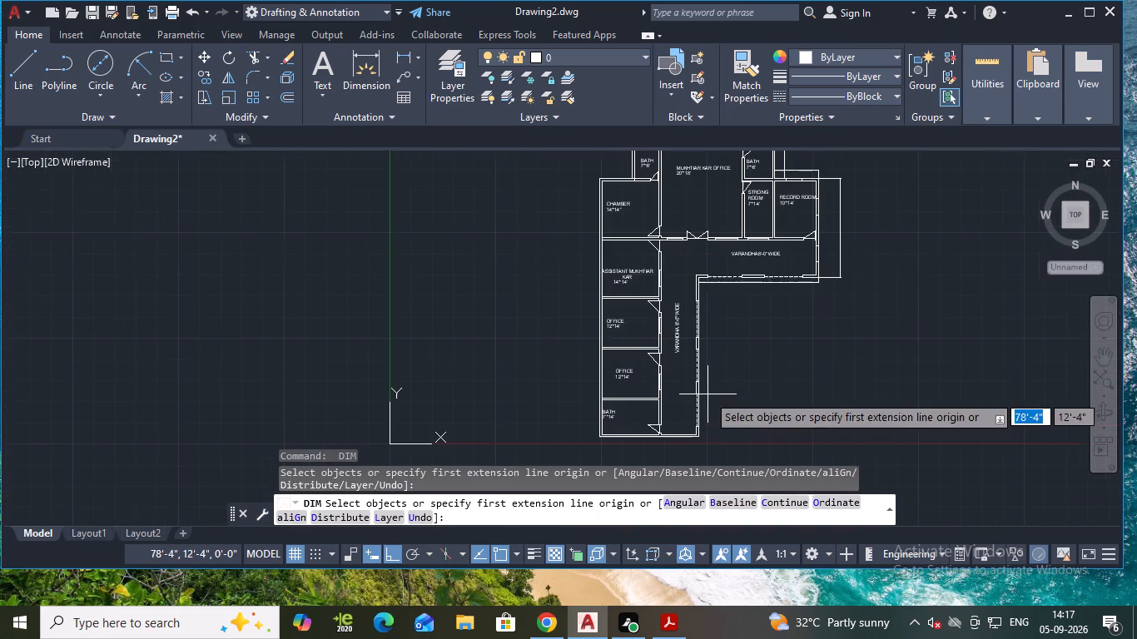
{"action": "middle_click_drag", "start_coordinate": [640, 271], "coordinate": [660, 386]}
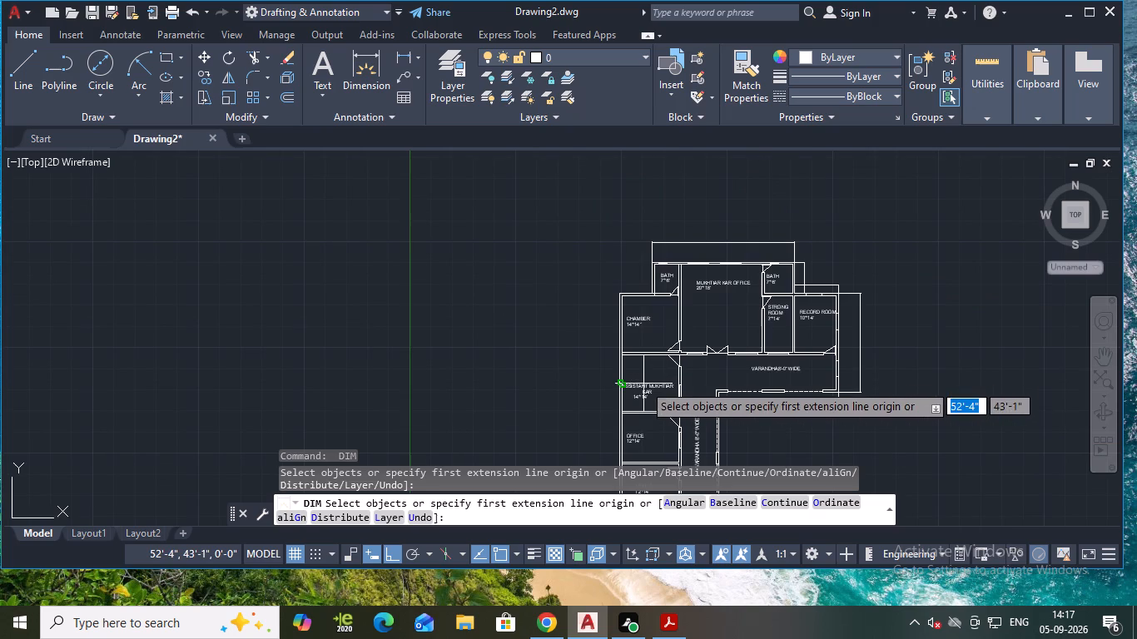
{"action": "middle_click_drag", "start_coordinate": [643, 379], "coordinate": [662, 251]}
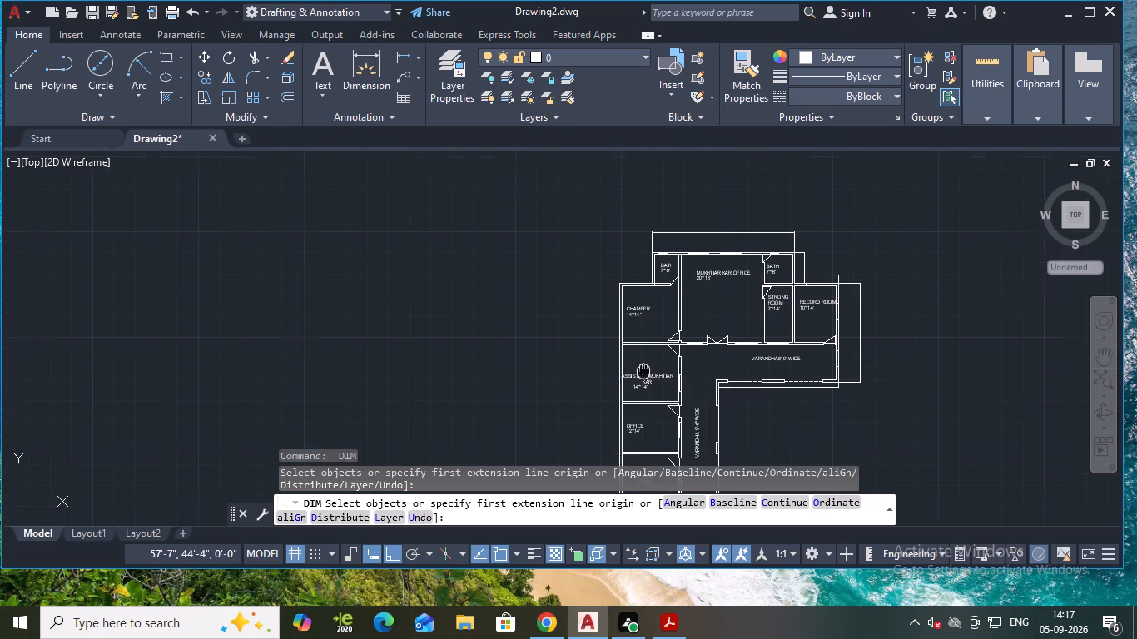
{"action": "middle_click_drag", "start_coordinate": [662, 251], "coordinate": [670, 215]}
{"action": "scroll", "coordinate": [638, 384], "scroll_direction": "up", "scroll_amount": 3}
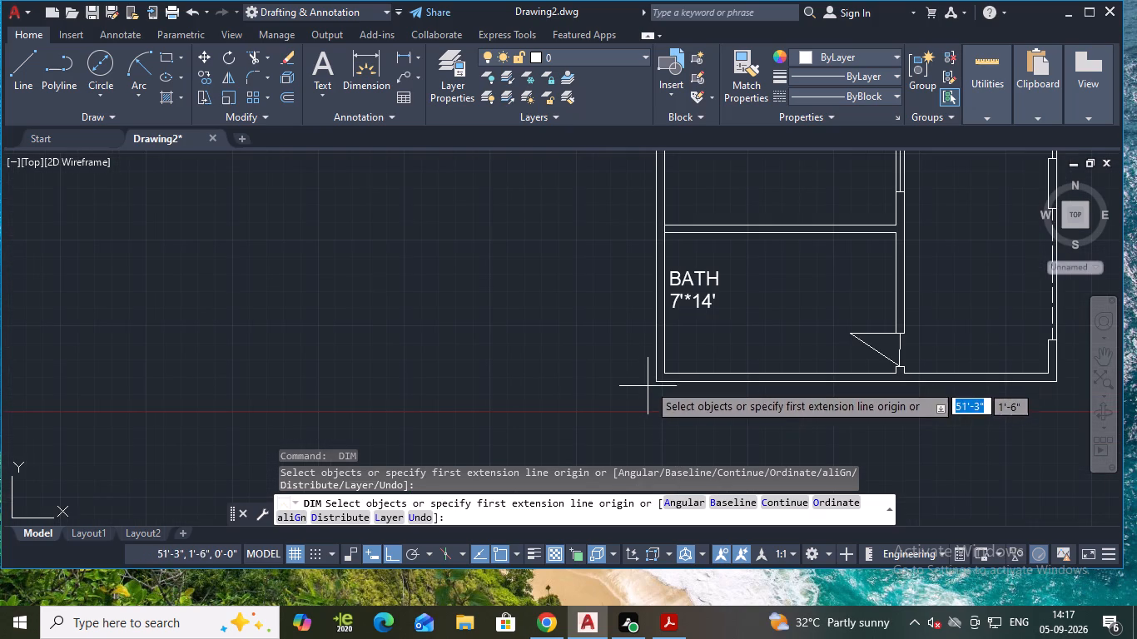
{"action": "left_click", "coordinate": [658, 383]}
{"action": "middle_click_drag", "start_coordinate": [663, 296], "coordinate": [670, 496]}
{"action": "middle_click_drag", "start_coordinate": [652, 255], "coordinate": [652, 255]}
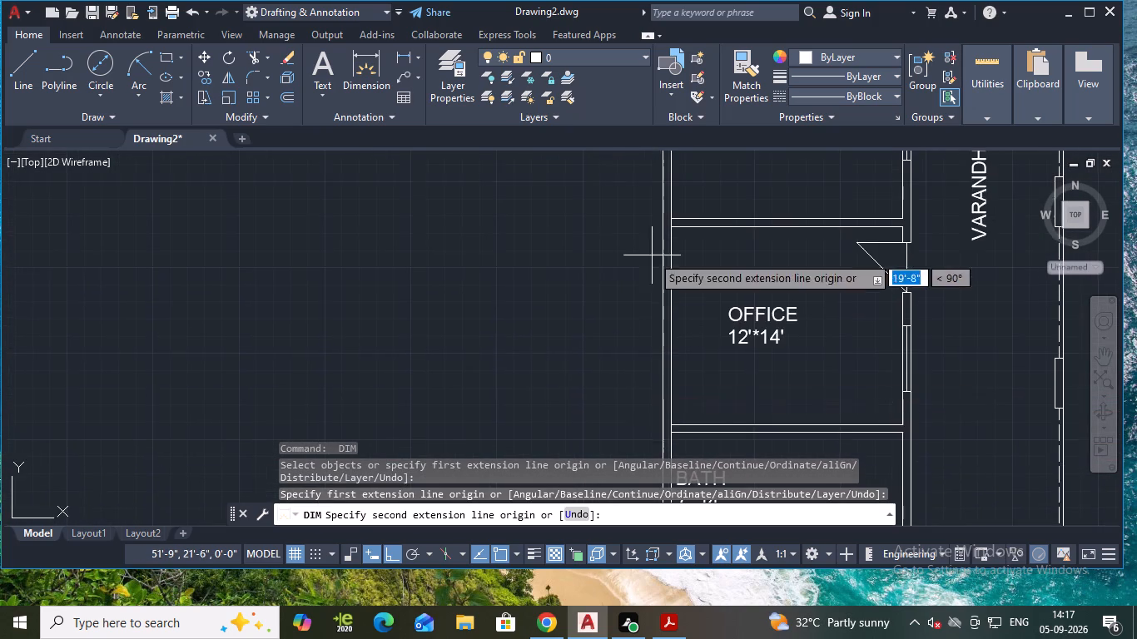
{"action": "middle_click_drag", "start_coordinate": [652, 255], "coordinate": [647, 489]}
{"action": "middle_click_drag", "start_coordinate": [674, 321], "coordinate": [670, 549]}
{"action": "scroll", "coordinate": [668, 353], "scroll_direction": "down", "scroll_amount": 2}
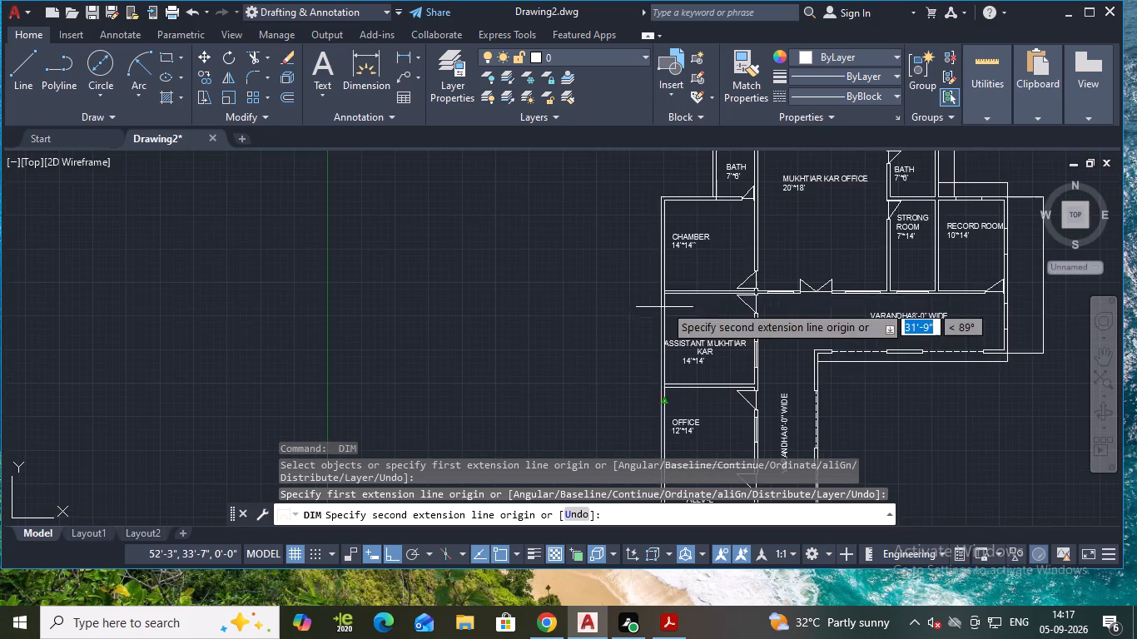
{"action": "middle_click_drag", "start_coordinate": [669, 274], "coordinate": [698, 394]}
{"action": "scroll", "coordinate": [696, 364], "scroll_direction": "up", "scroll_amount": 2}
{"action": "scroll", "coordinate": [692, 296], "scroll_direction": "up", "scroll_amount": 2}
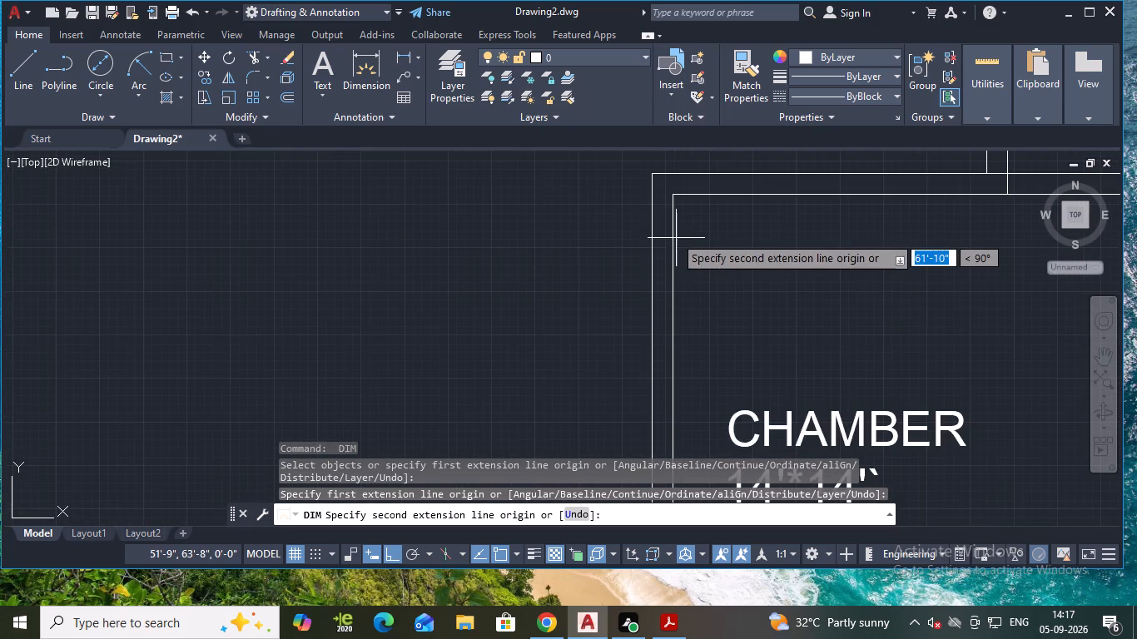
{"action": "middle_click_drag", "start_coordinate": [659, 217], "coordinate": [668, 332]}
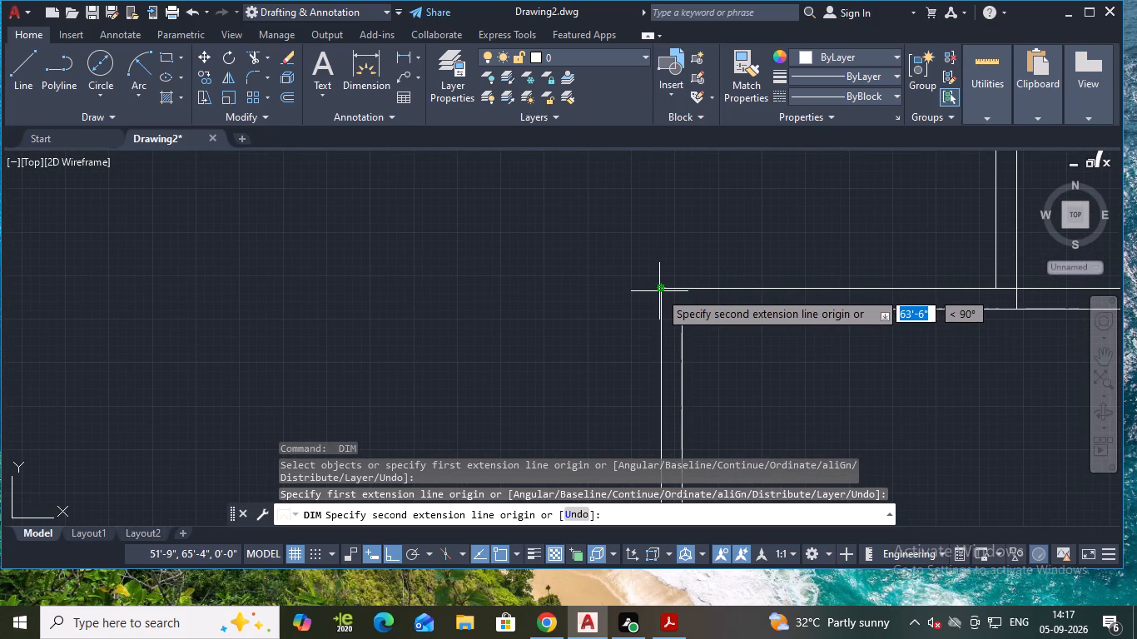
{"action": "left_click", "coordinate": [660, 288]}
{"action": "left_click", "coordinate": [608, 286]}
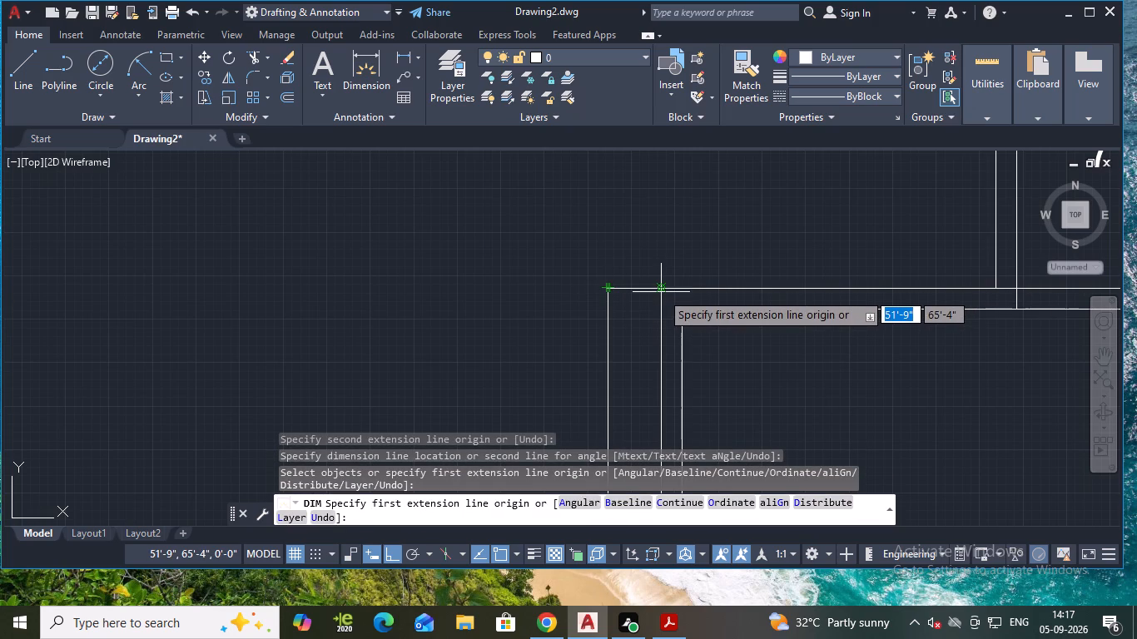
Dimension the chamber's north wall from its northwest corner to the bath's outer west wall, placing the dimension line about 1' north.
{"action": "left_click", "coordinate": [661, 290]}
{"action": "middle_click_drag", "start_coordinate": [781, 280], "coordinate": [471, 310]}
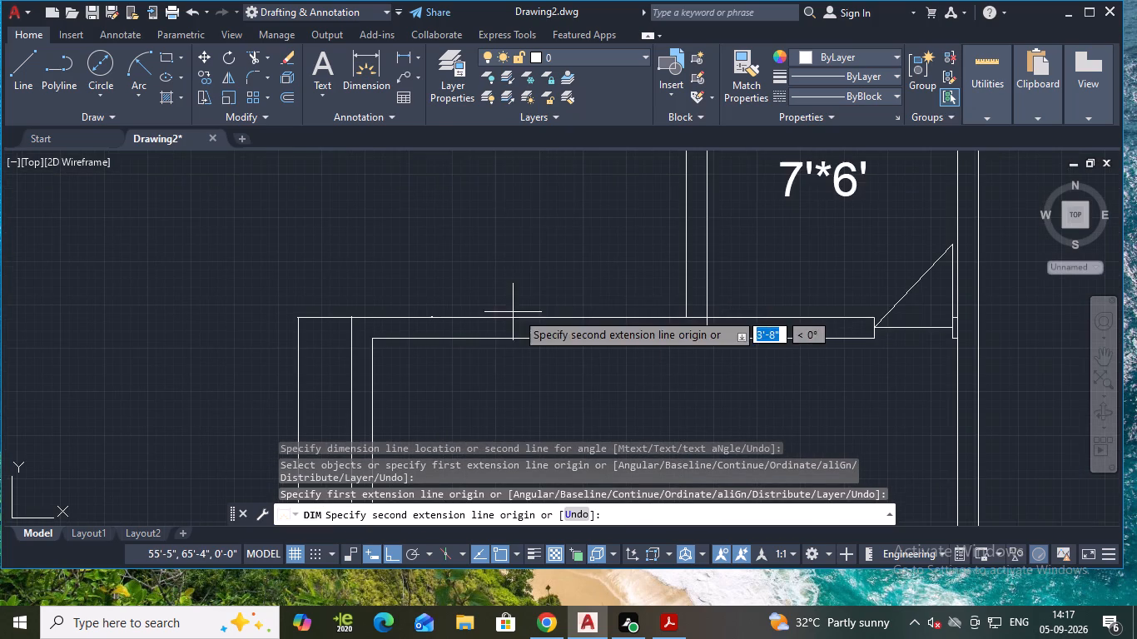
{"action": "left_click", "coordinate": [684, 318]}
{"action": "left_click", "coordinate": [663, 274]}
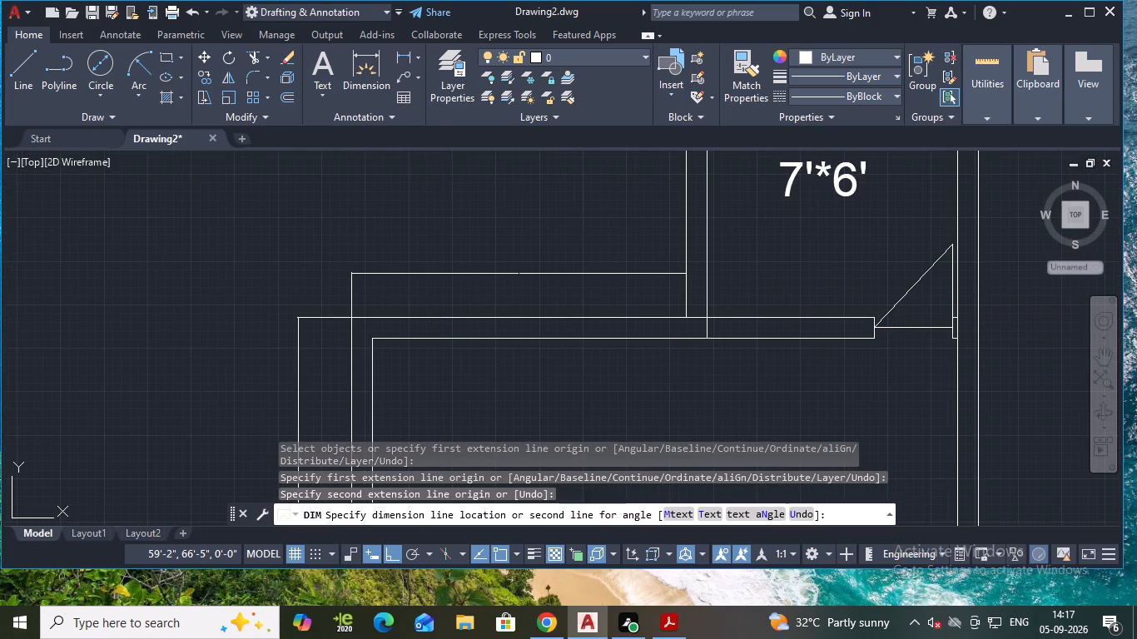
Dimension the northwest bath's outer west wall from the chamber's north wall to its north corner, placing the dimension line about 3' west.
{"action": "left_click", "coordinate": [687, 315]}
{"action": "scroll", "coordinate": [685, 252], "scroll_direction": "down", "scroll_amount": 1}
{"action": "middle_click_drag", "start_coordinate": [685, 252], "coordinate": [692, 444]}
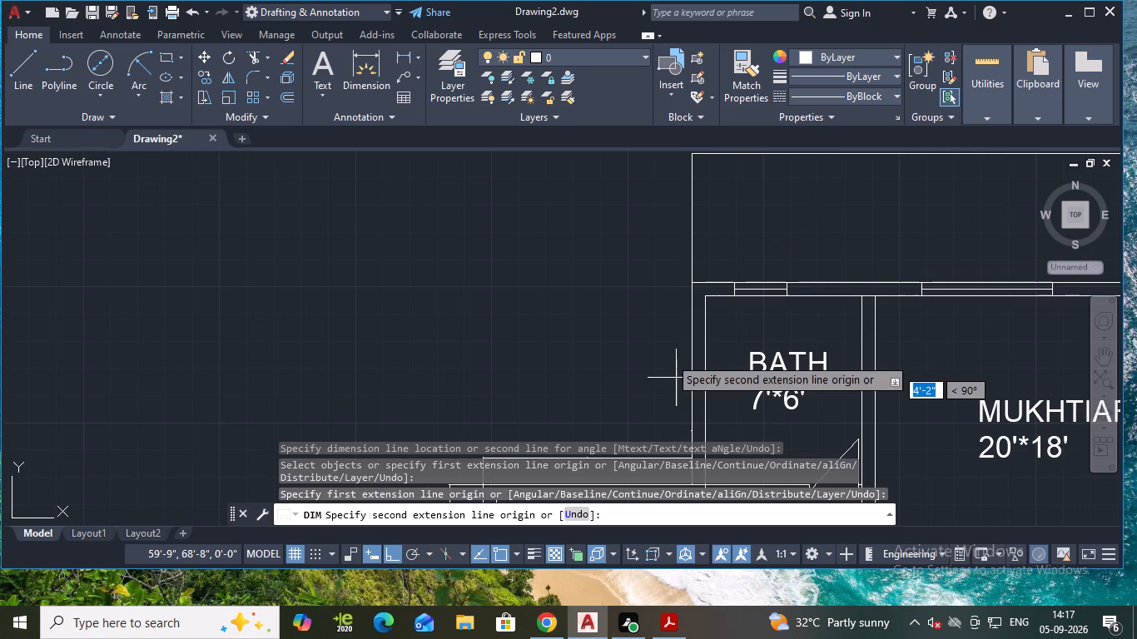
{"action": "left_click", "coordinate": [691, 283]}
{"action": "left_click", "coordinate": [615, 286]}
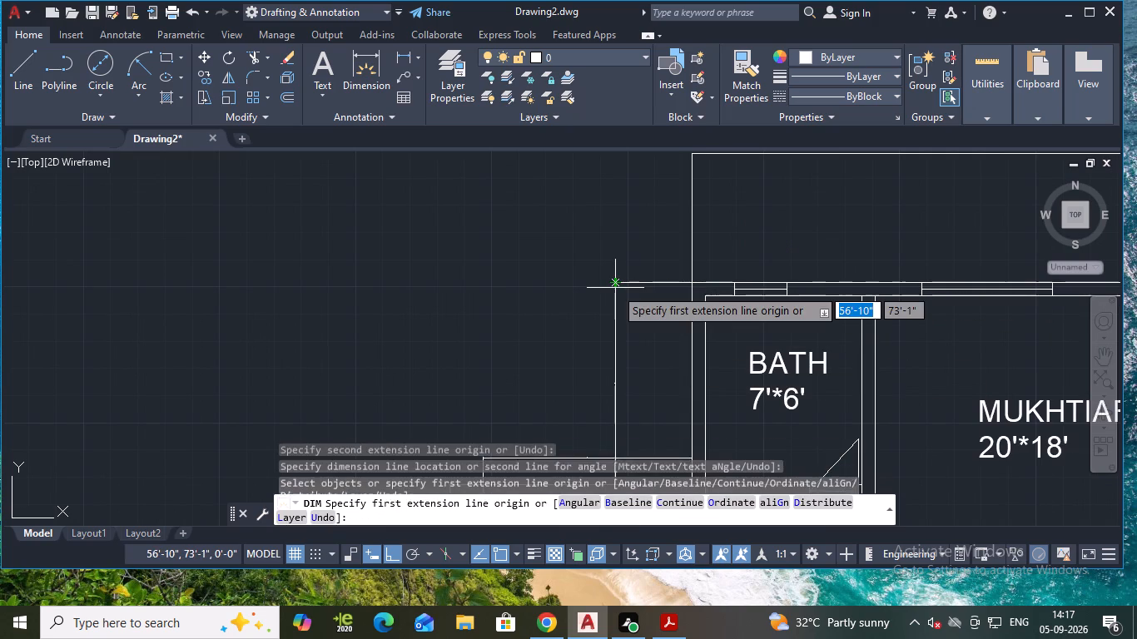
{"action": "key", "text": "Escape"}
{"action": "key", "text": "Escape"}
{"action": "key", "text": "Escape"}
{"action": "key", "text": "Escape"}
{"action": "key", "text": "Escape"}
{"action": "key", "text": "Escape"}
{"action": "key", "text": "Escape"}
{"action": "key", "text": "Escape"}
{"action": "key", "text": "Escape"}
{"action": "key", "text": "Escape"}
{"action": "key", "text": "Escape"}
{"action": "key", "text": "Escape"}
{"action": "key", "text": "Escape"}
{"action": "key", "text": "Escape"}
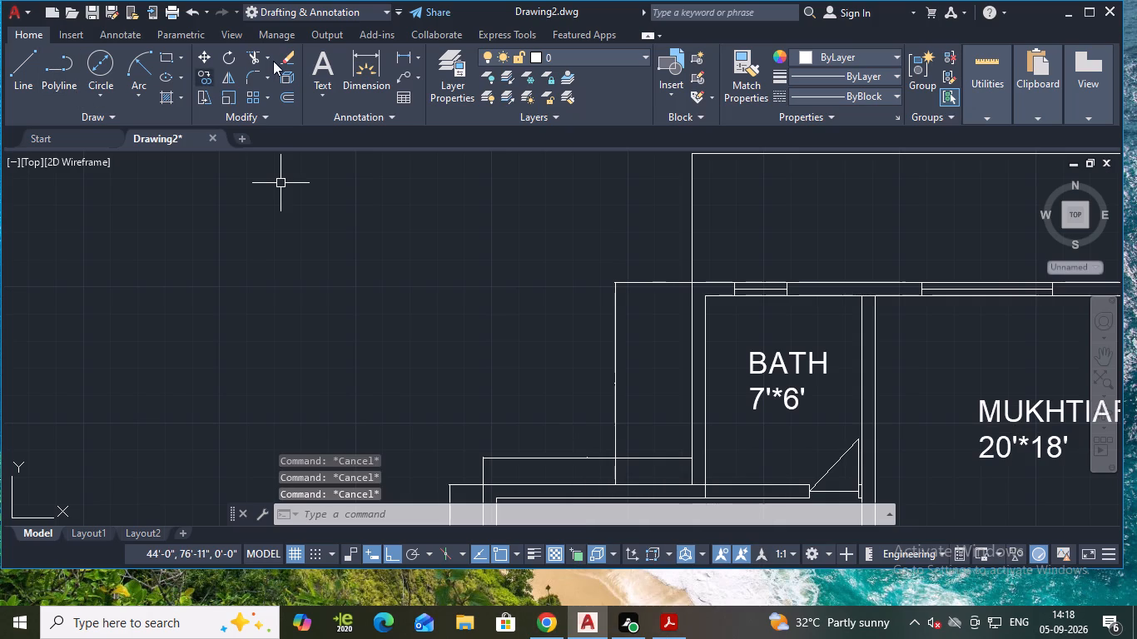
Modify the Standard dimension style to a text height of 10" and make it the current style.
{"action": "scroll", "coordinate": [508, 236], "scroll_direction": "down", "scroll_amount": 2}
{"action": "middle_click_drag", "start_coordinate": [584, 270], "coordinate": [459, 226]}
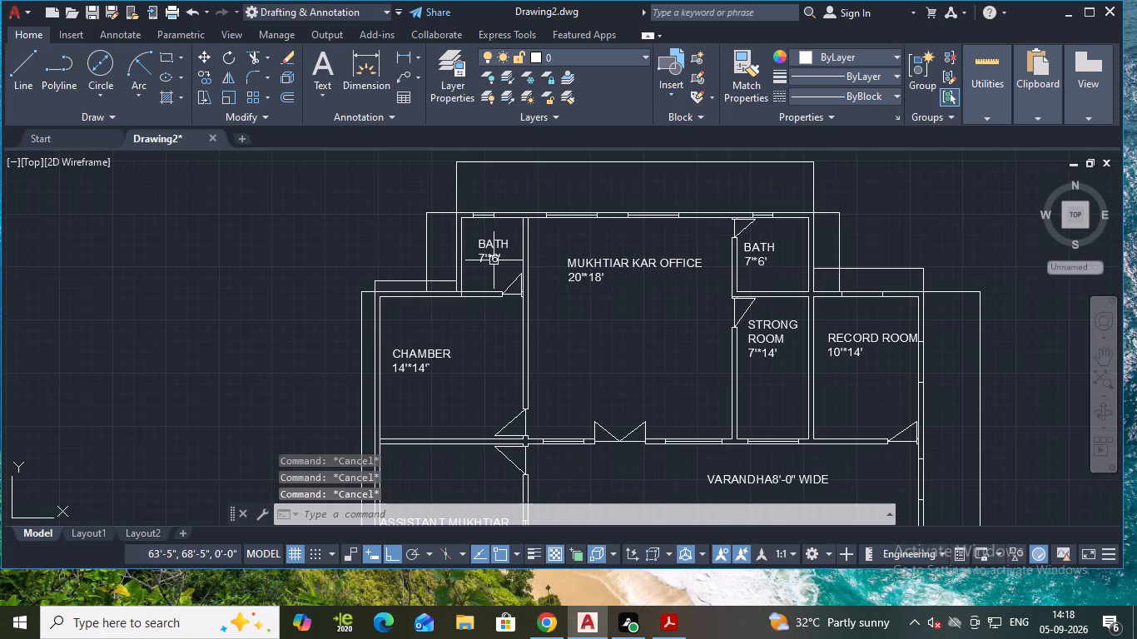
{"action": "type", "text": "DIM"}
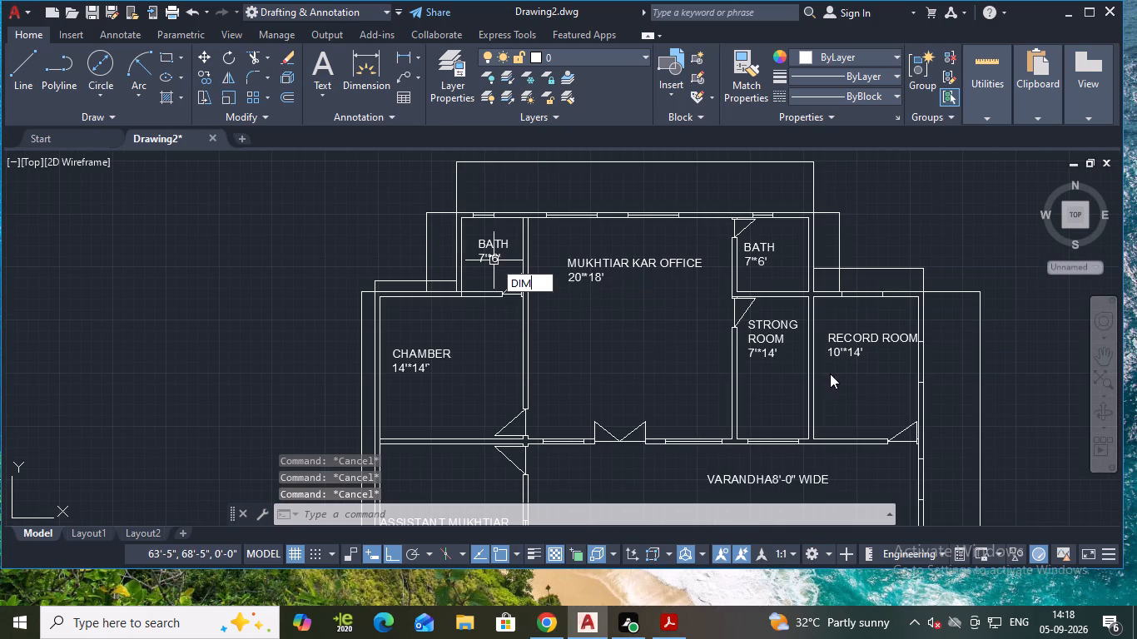
{"action": "left_click", "coordinate": [618, 314]}
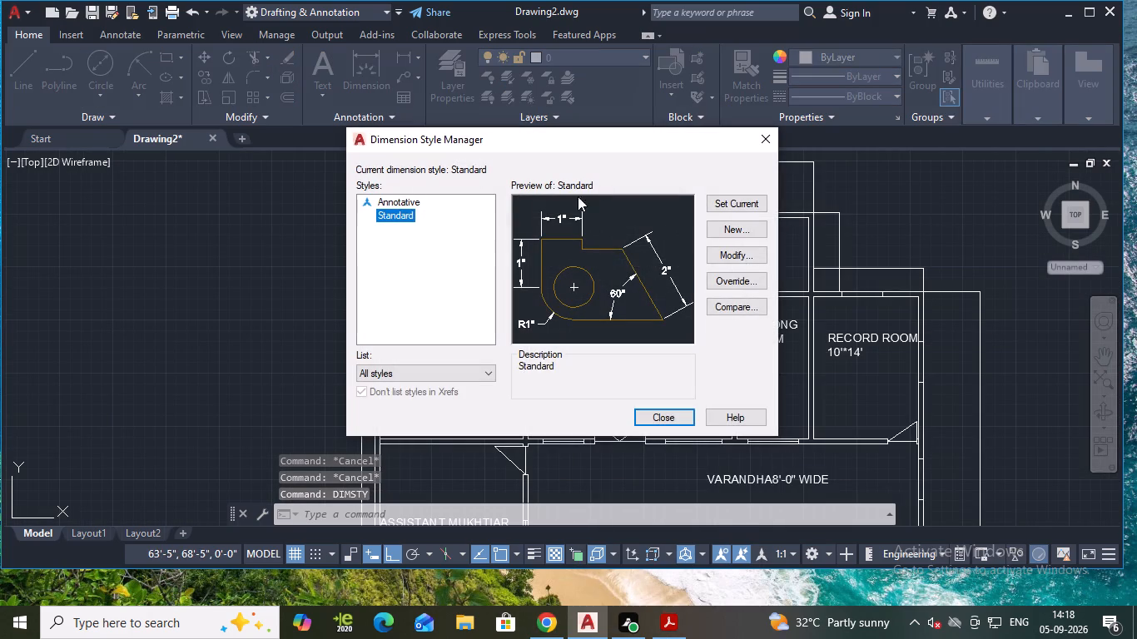
{"action": "left_click", "coordinate": [717, 259]}
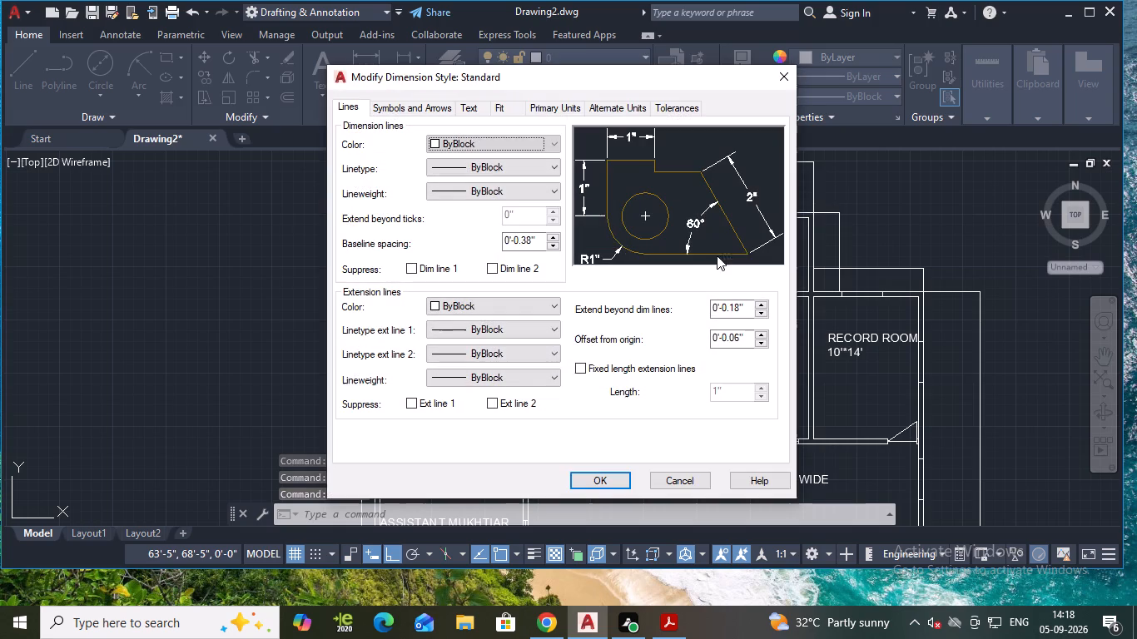
{"action": "left_click", "coordinate": [474, 113]}
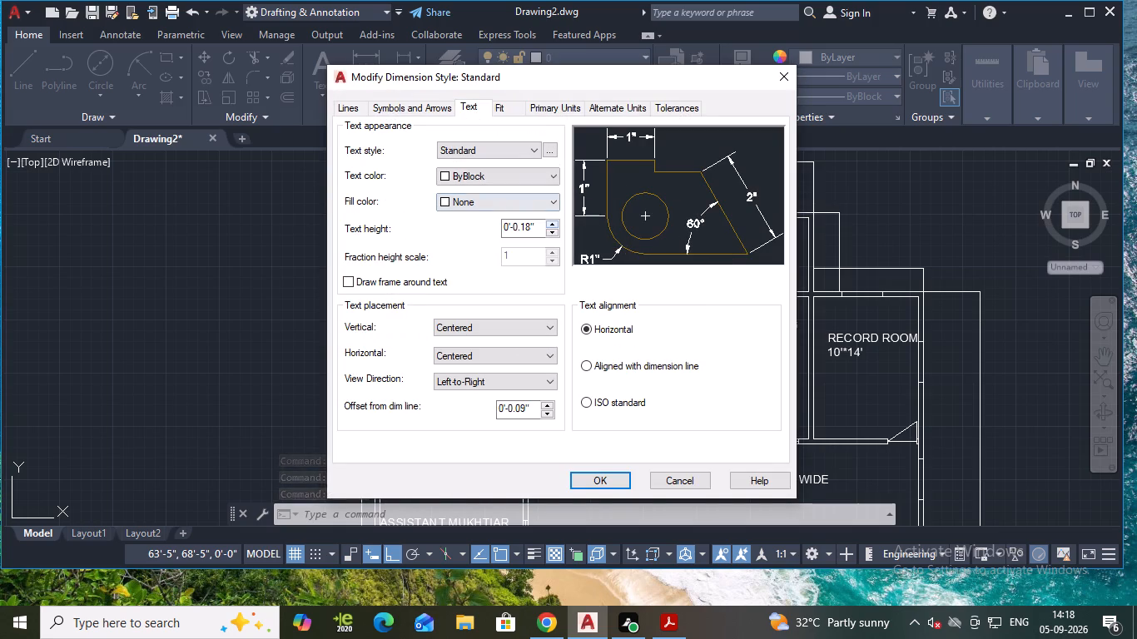
{"action": "left_click", "coordinate": [539, 228]}
{"action": "key", "text": "BackSpace"}
{"action": "key", "text": "BackSpace"}
{"action": "key", "text": "BackSpace"}
{"action": "key", "text": "BackSpace"}
{"action": "key", "text": "BackSpace"}
{"action": "key", "text": "BackSpace"}
{"action": "key", "text": "BackSpace"}
{"action": "key", "text": "BackSpace"}
{"action": "key", "text": "BackSpace"}
{"action": "key", "text": "BackSpace"}
{"action": "key", "text": "BackSpace"}
{"action": "key", "text": "BackSpace"}
{"action": "key", "text": "BackSpace"}
{"action": "key", "text": "BackSpace"}
{"action": "key", "text": "BackSpace"}
{"action": "key", "text": "BackSpace"}
{"action": "key", "text": "BackSpace"}
{"action": "key", "text": "BackSpace"}
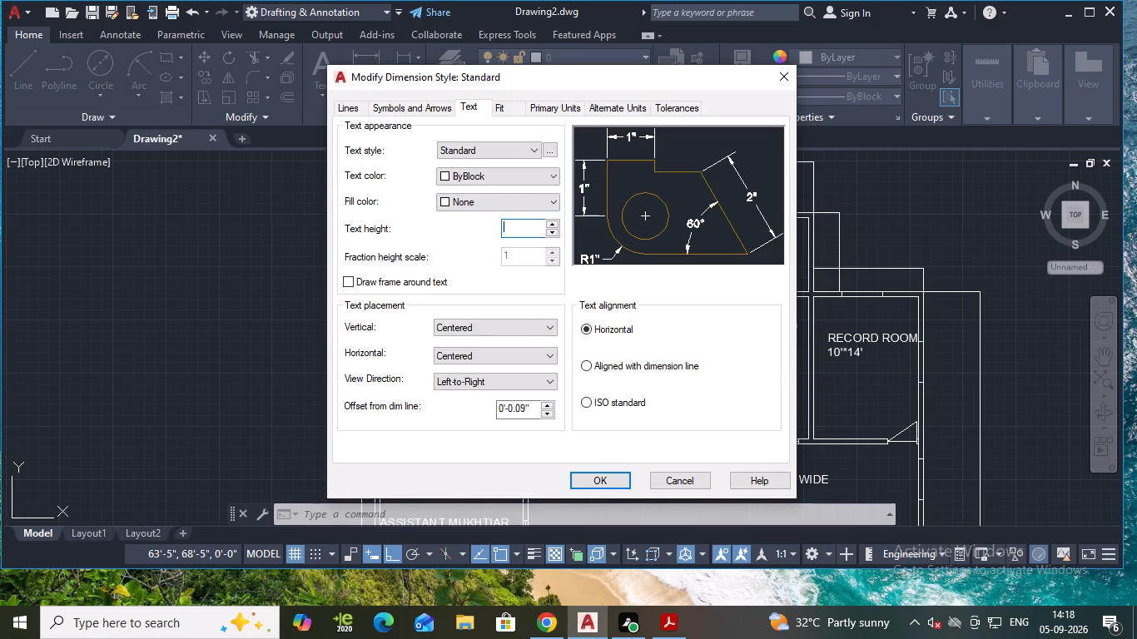
{"action": "type", "text": "10"}
{"action": "key", "text": "shift+quotedbl"}
{"action": "key", "text": "Return"}
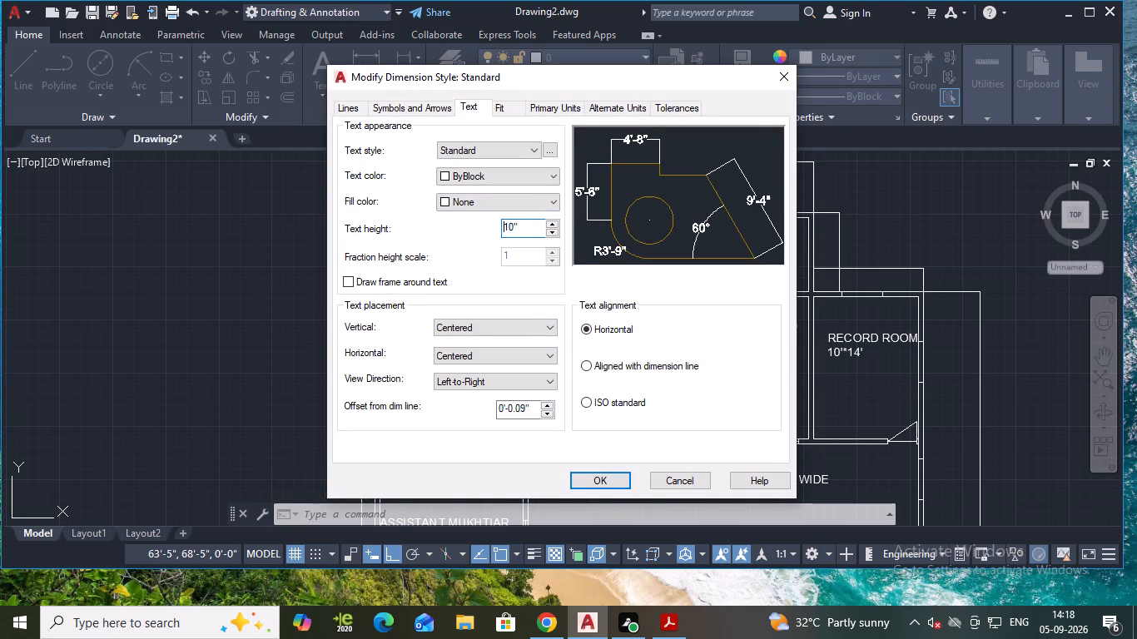
{"action": "left_click", "coordinate": [592, 480]}
{"action": "left_click", "coordinate": [742, 198]}
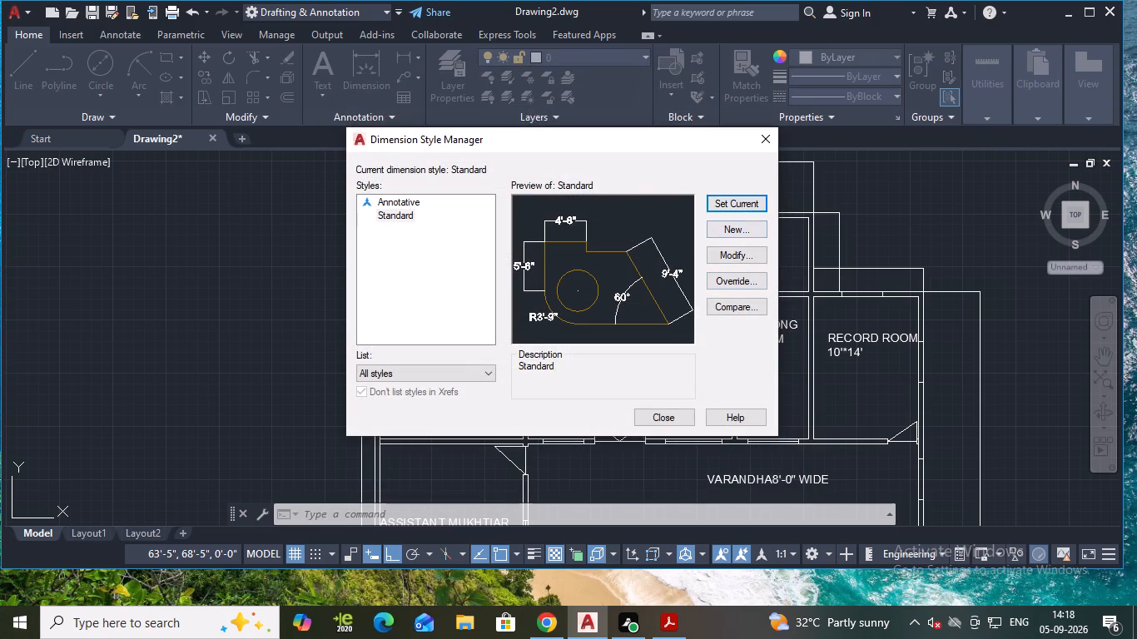
{"action": "left_click", "coordinate": [661, 414]}
{"action": "scroll", "coordinate": [653, 367], "scroll_direction": "down", "scroll_amount": 2}
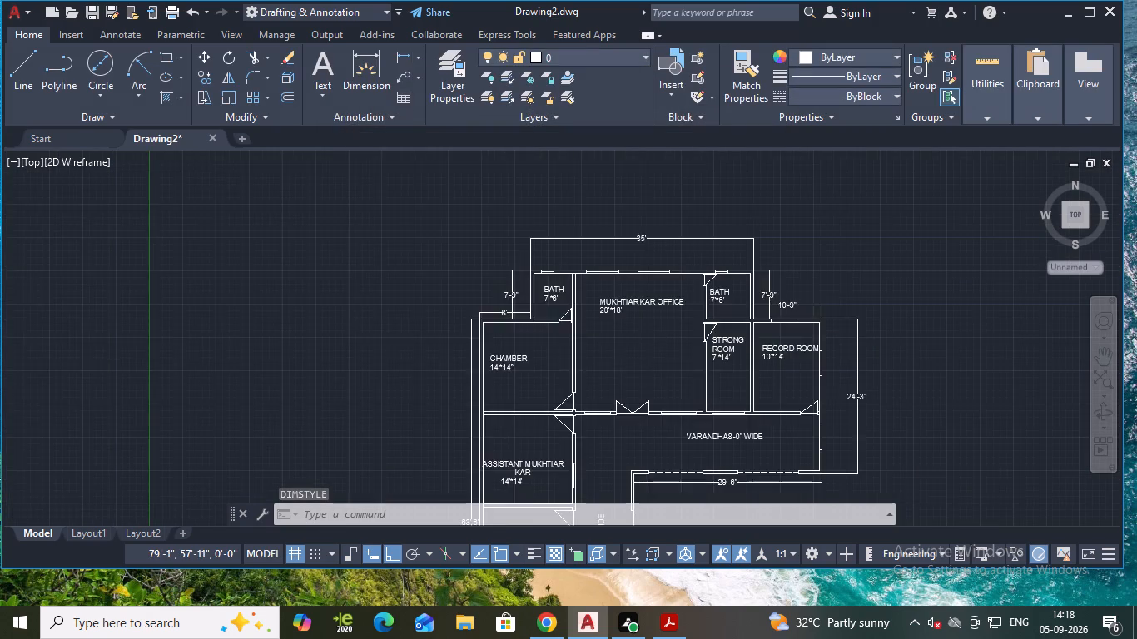
Delete the vertical dimension that overlaps the outer east wall of the long north-south verandah.
{"action": "middle_click_drag", "start_coordinate": [662, 412], "coordinate": [652, 325]}
{"action": "middle_click_drag", "start_coordinate": [737, 422], "coordinate": [715, 369]}
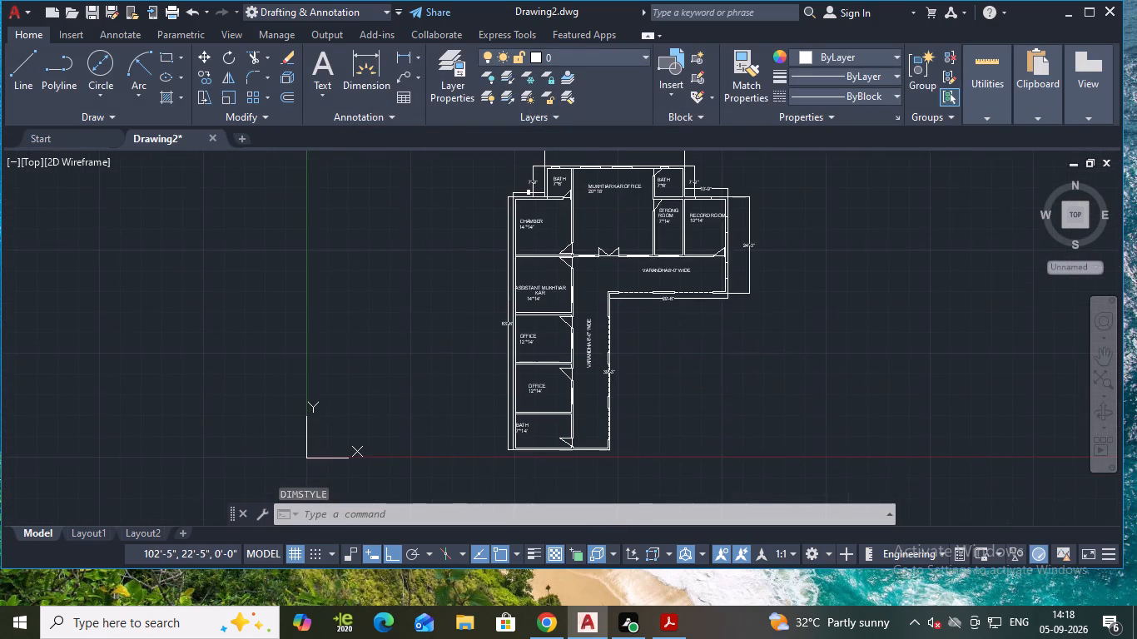
{"action": "scroll", "coordinate": [600, 392], "scroll_direction": "up", "scroll_amount": 1}
{"action": "middle_click_drag", "start_coordinate": [633, 345], "coordinate": [633, 380]}
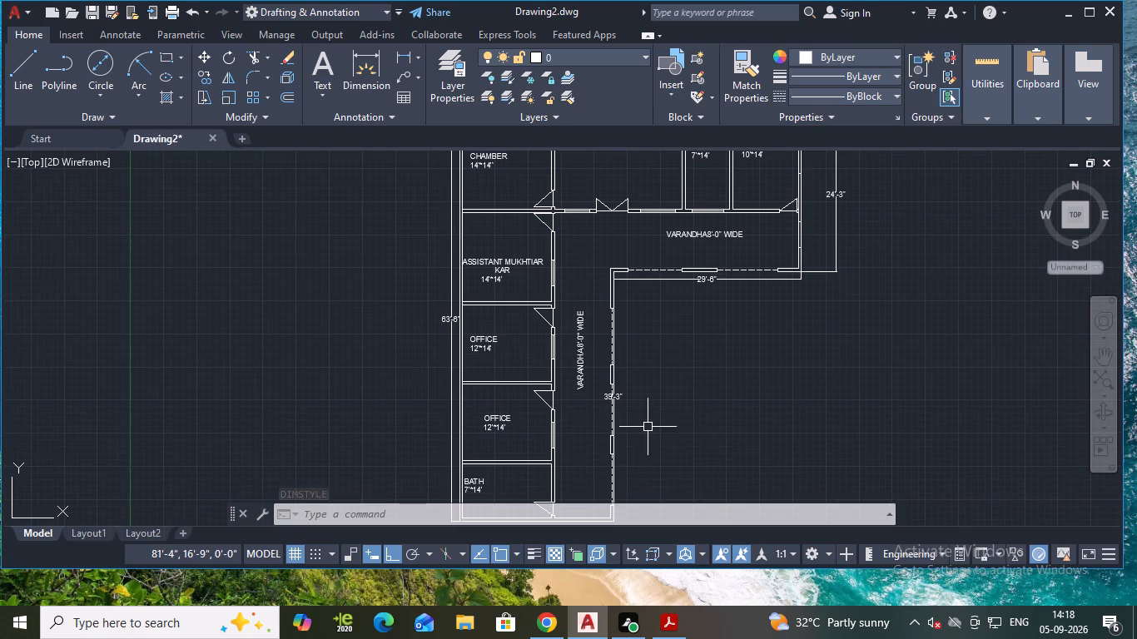
{"action": "middle_click_drag", "start_coordinate": [658, 420], "coordinate": [560, 363]}
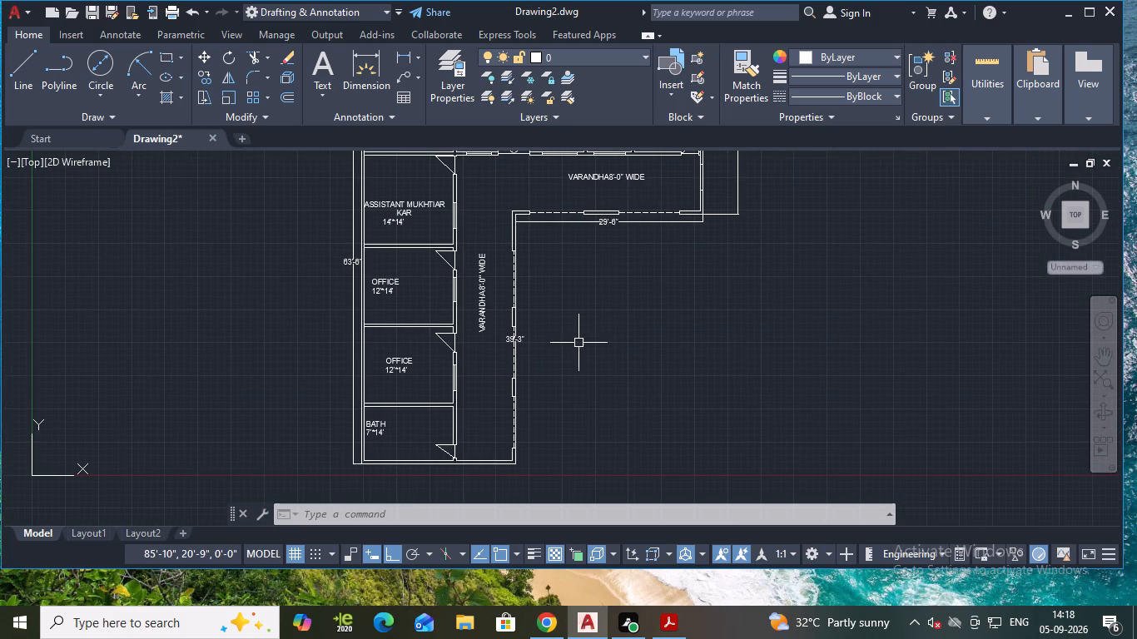
{"action": "scroll", "coordinate": [524, 359], "scroll_direction": "up", "scroll_amount": 2}
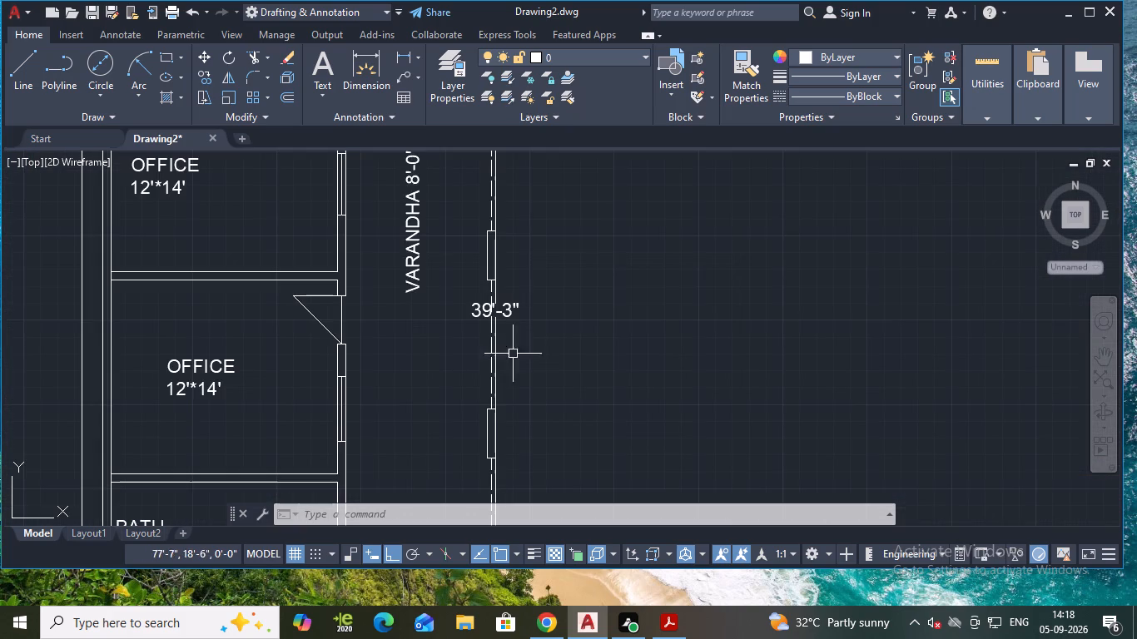
{"action": "middle_click_drag", "start_coordinate": [502, 333], "coordinate": [585, 368]}
{"action": "scroll", "coordinate": [585, 369], "scroll_direction": "up", "scroll_amount": 1}
{"action": "left_click", "coordinate": [595, 334]}
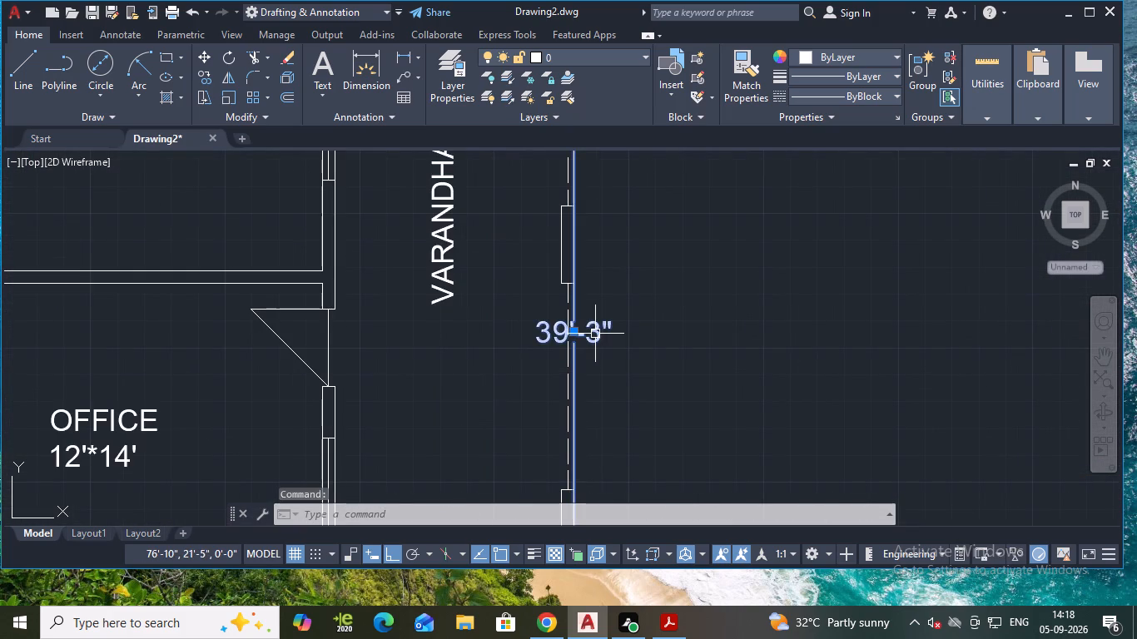
{"action": "key", "text": "BackSpace"}
{"action": "key", "text": "Delete"}
Dimension the long verandah's outer east wall from the verandahs' inside corner to the southeast corner, placing the dimension line about 2' east.
{"action": "left_click", "coordinate": [360, 87]}
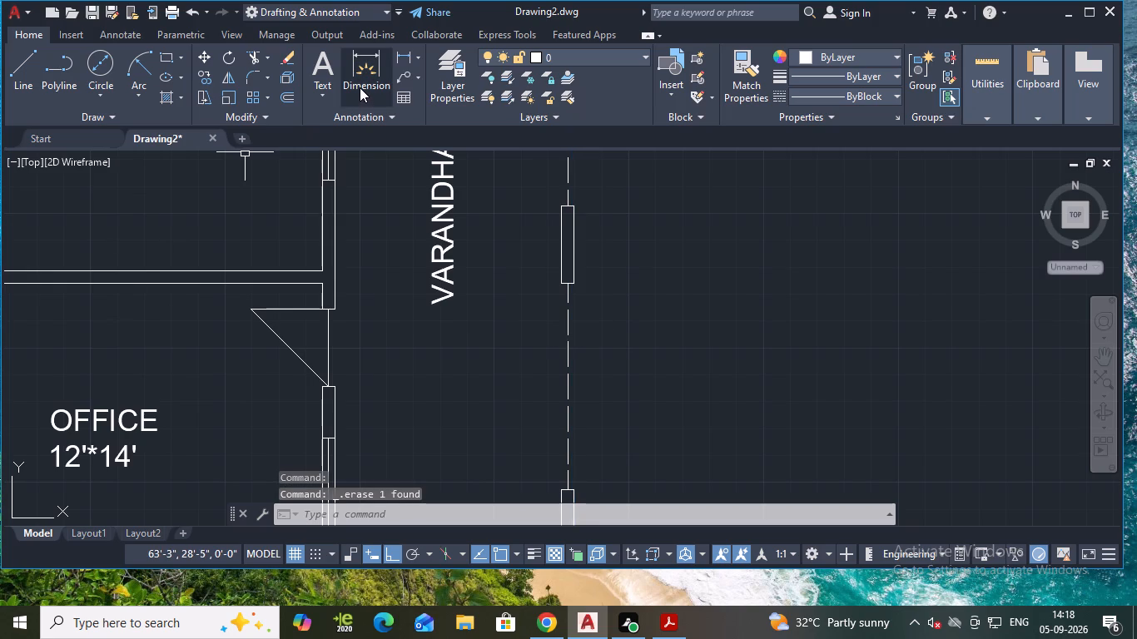
{"action": "scroll", "coordinate": [545, 227], "scroll_direction": "down", "scroll_amount": 2}
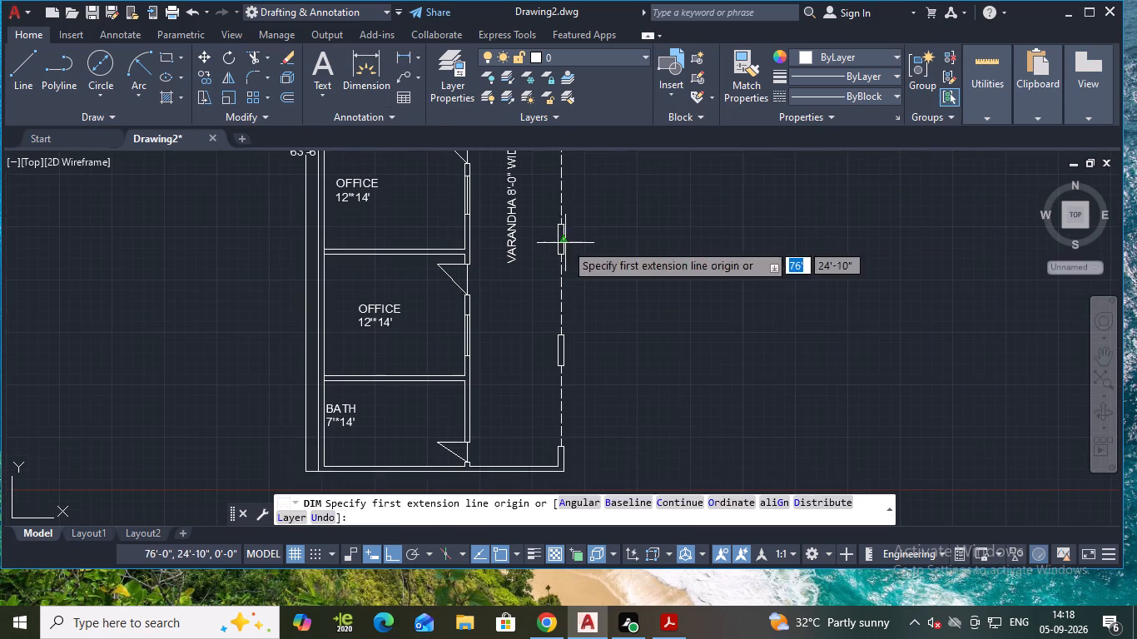
{"action": "middle_click_drag", "start_coordinate": [598, 365], "coordinate": [623, 252]}
{"action": "scroll", "coordinate": [579, 327], "scroll_direction": "up", "scroll_amount": 1}
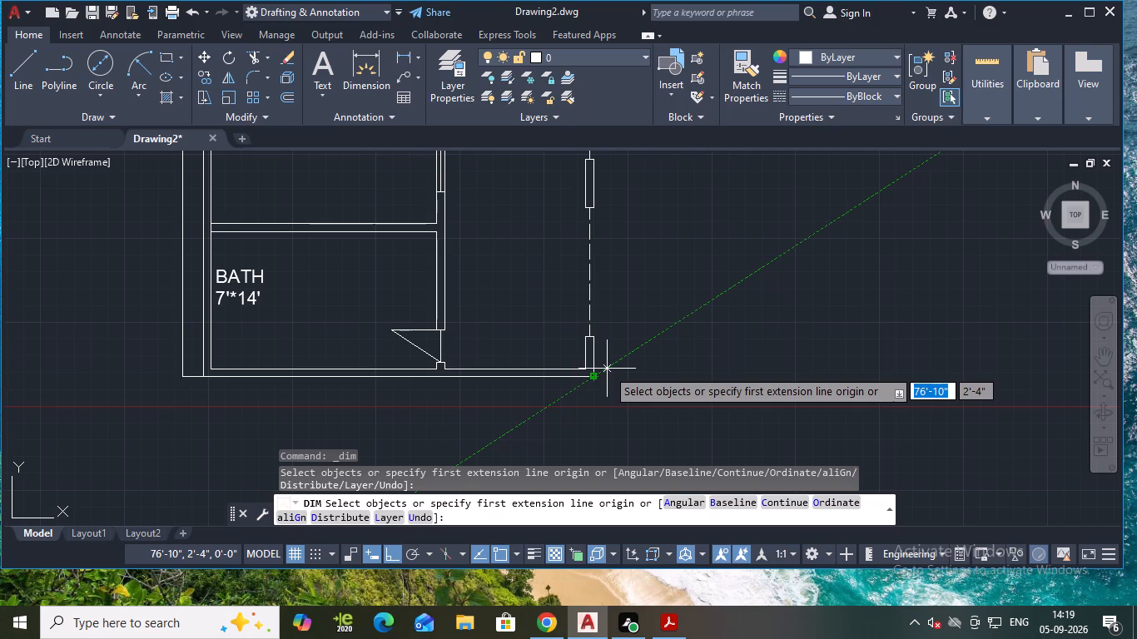
{"action": "scroll", "coordinate": [607, 369], "scroll_direction": "down", "scroll_amount": 1}
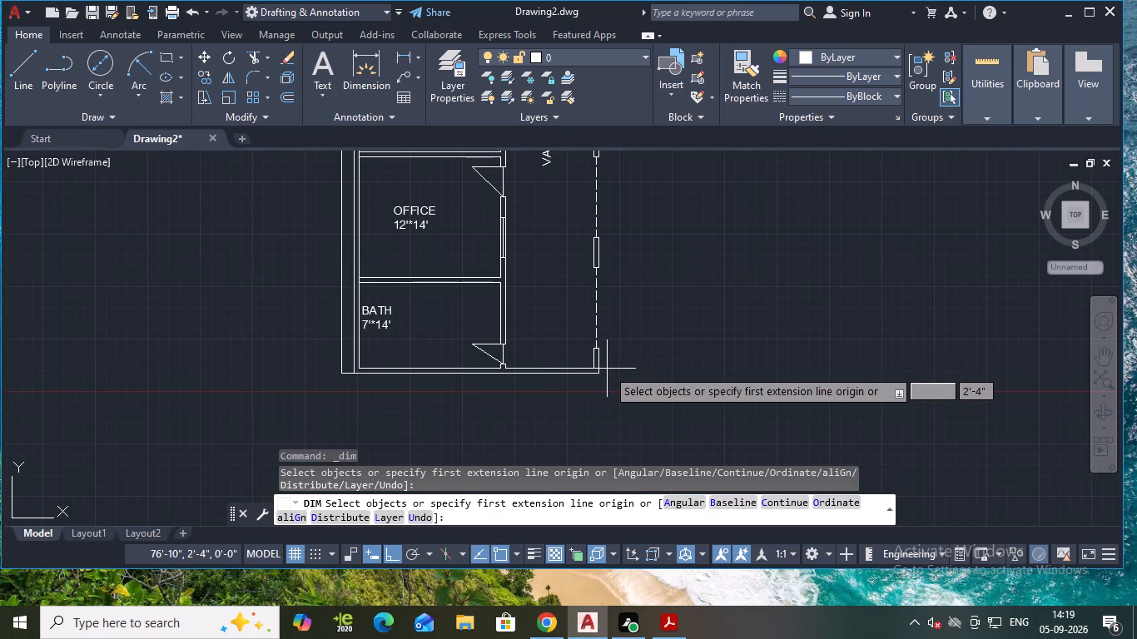
{"action": "middle_click_drag", "start_coordinate": [594, 340], "coordinate": [591, 429]}
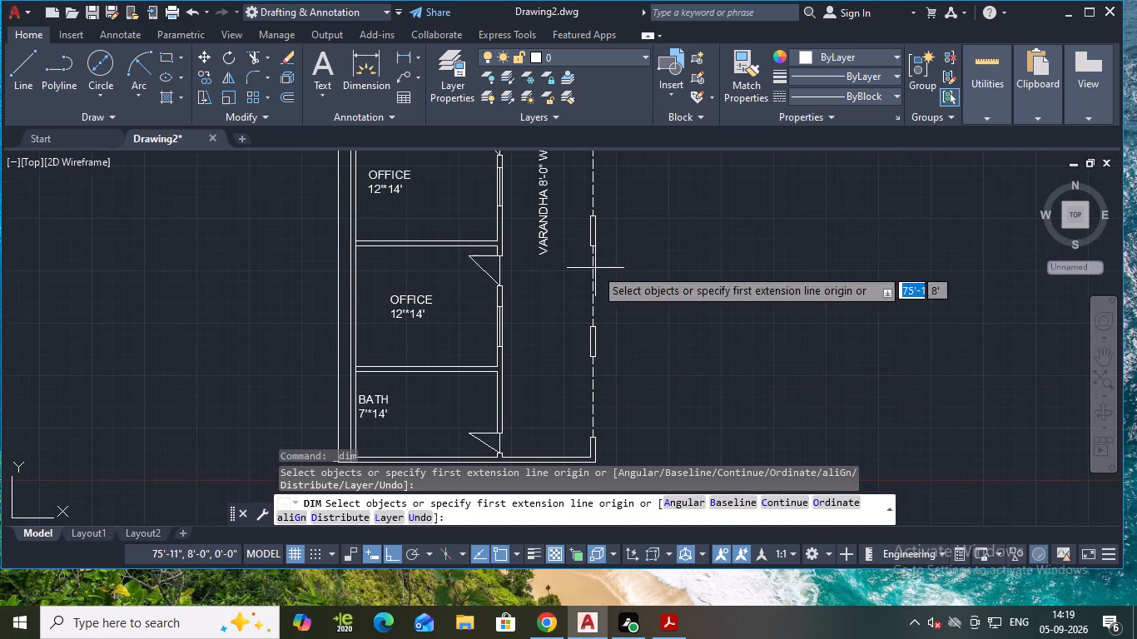
{"action": "middle_click_drag", "start_coordinate": [602, 233], "coordinate": [623, 384]}
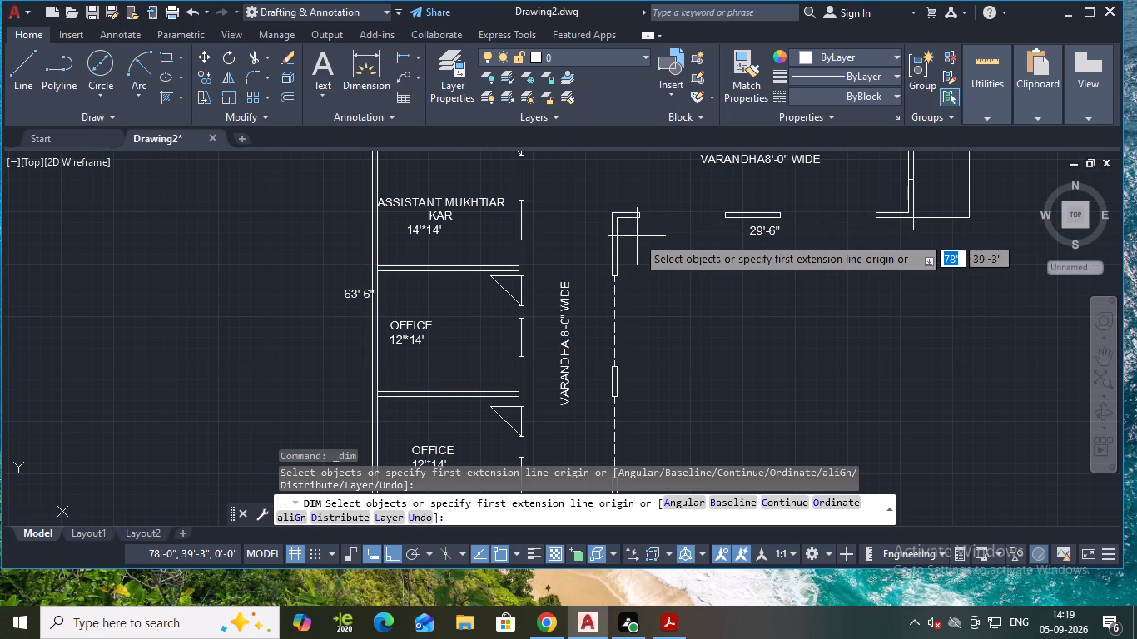
{"action": "scroll", "coordinate": [586, 224], "scroll_direction": "up", "scroll_amount": 2}
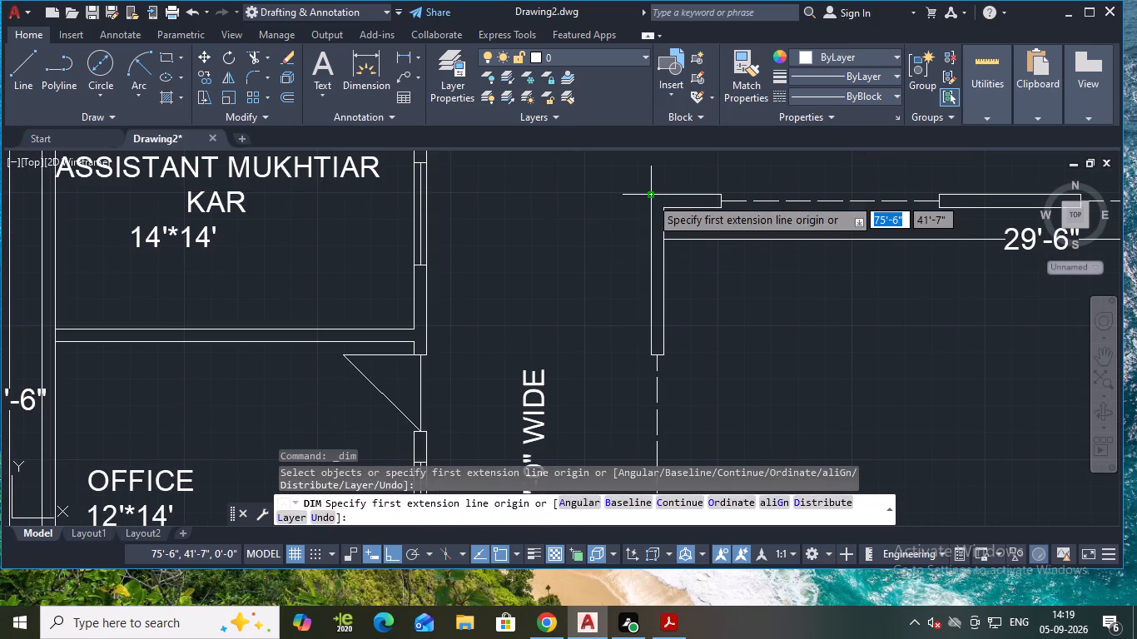
{"action": "scroll", "coordinate": [667, 204], "scroll_direction": "down", "scroll_amount": 3}
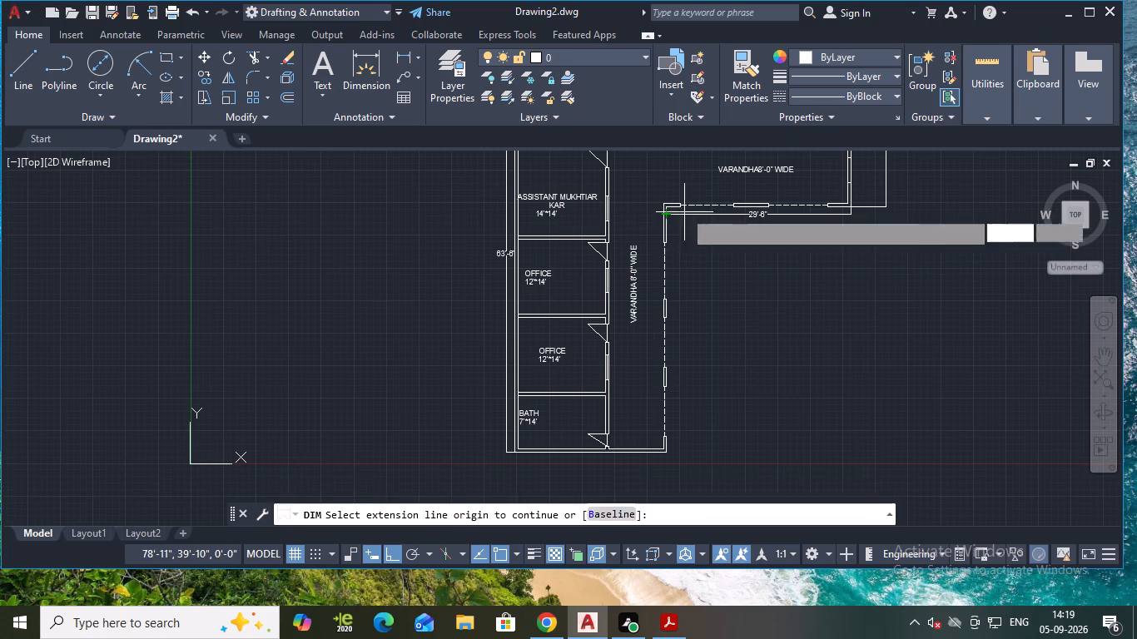
{"action": "scroll", "coordinate": [680, 215], "scroll_direction": "up", "scroll_amount": 4}
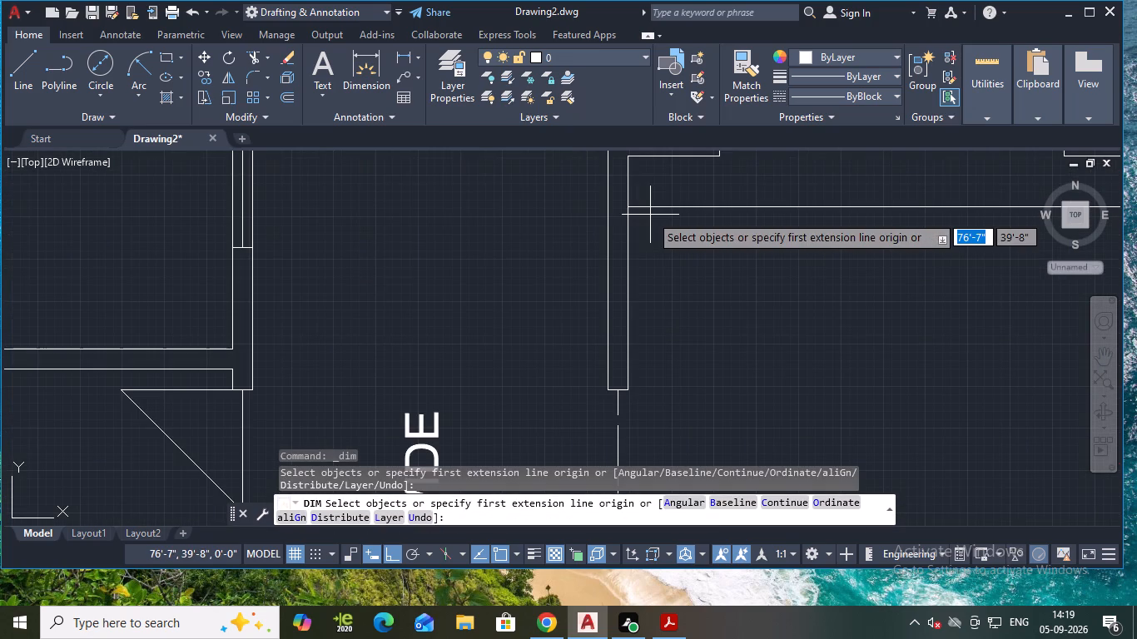
{"action": "middle_click_drag", "start_coordinate": [648, 215], "coordinate": [650, 299]}
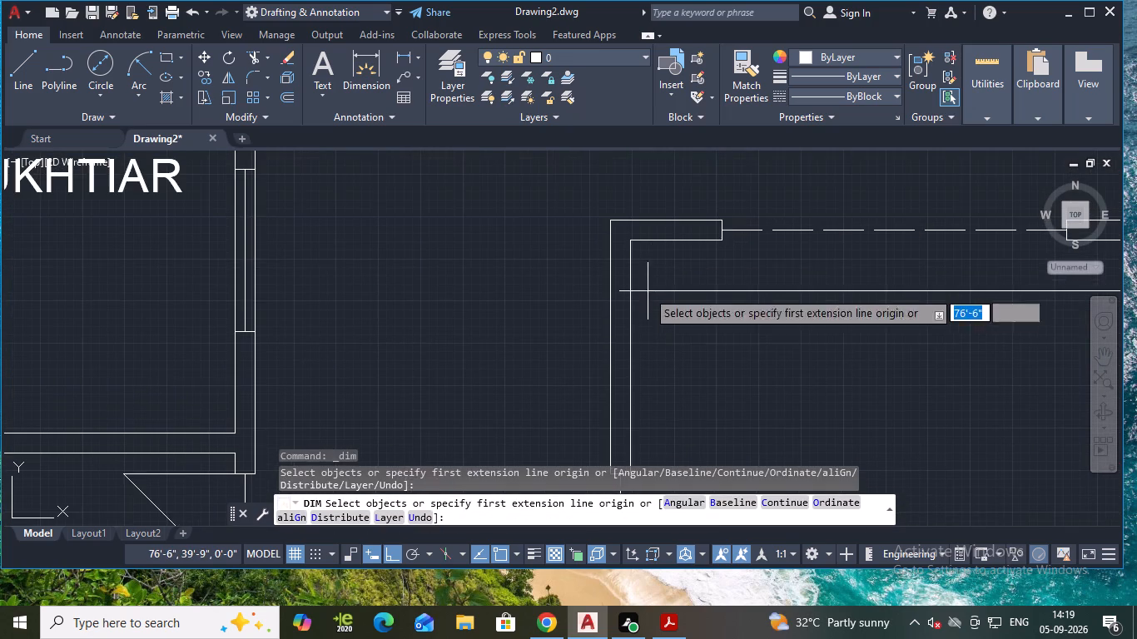
{"action": "scroll", "coordinate": [644, 286], "scroll_direction": "up", "scroll_amount": 1}
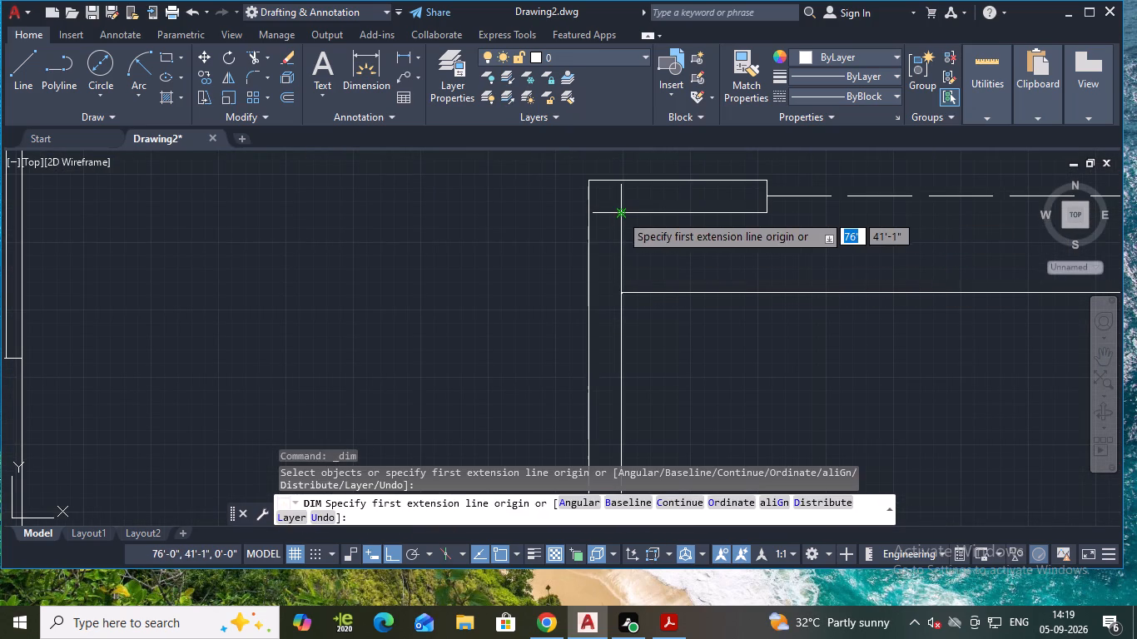
{"action": "left_click", "coordinate": [620, 214]}
{"action": "scroll", "coordinate": [659, 304], "scroll_direction": "down", "scroll_amount": 3}
{"action": "middle_click_drag", "start_coordinate": [653, 326], "coordinate": [657, 180]}
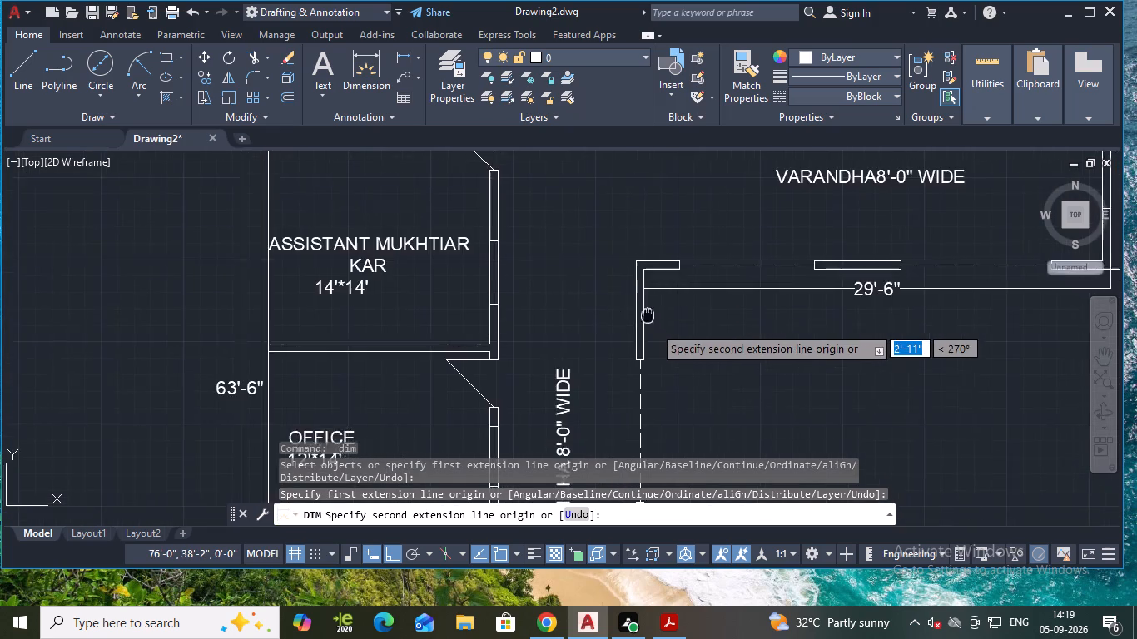
{"action": "middle_click_drag", "start_coordinate": [657, 180], "coordinate": [657, 179]}
{"action": "scroll", "coordinate": [661, 297], "scroll_direction": "down", "scroll_amount": 1}
{"action": "middle_click_drag", "start_coordinate": [678, 383], "coordinate": [673, 249]}
{"action": "scroll", "coordinate": [648, 313], "scroll_direction": "down", "scroll_amount": 1}
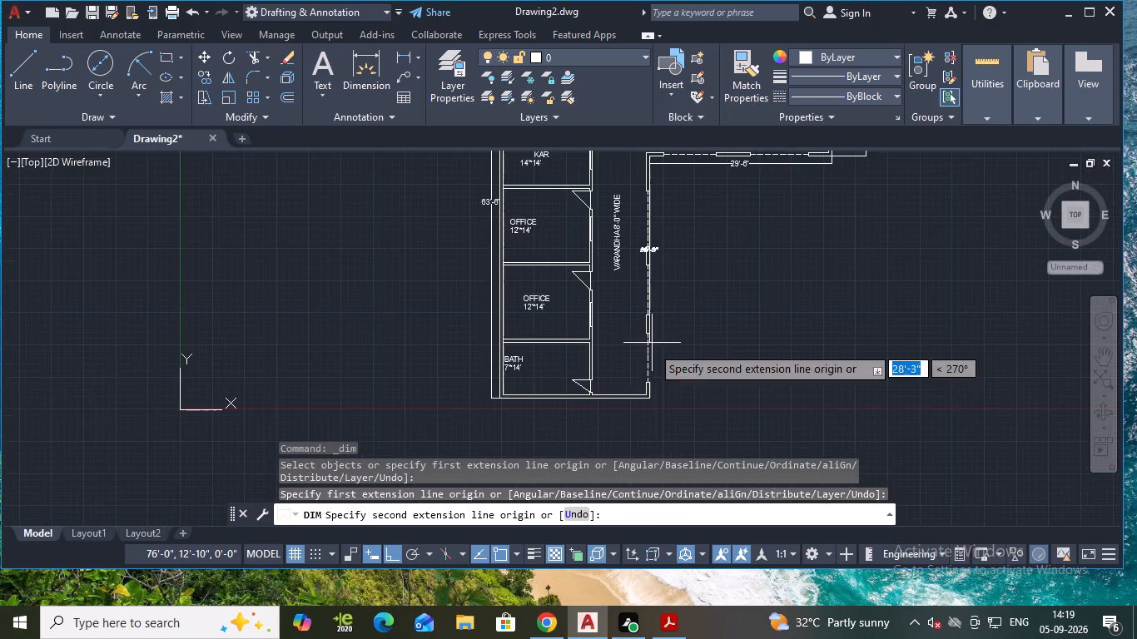
{"action": "middle_click_drag", "start_coordinate": [661, 377], "coordinate": [658, 338]}
{"action": "scroll", "coordinate": [653, 351], "scroll_direction": "up", "scroll_amount": 4}
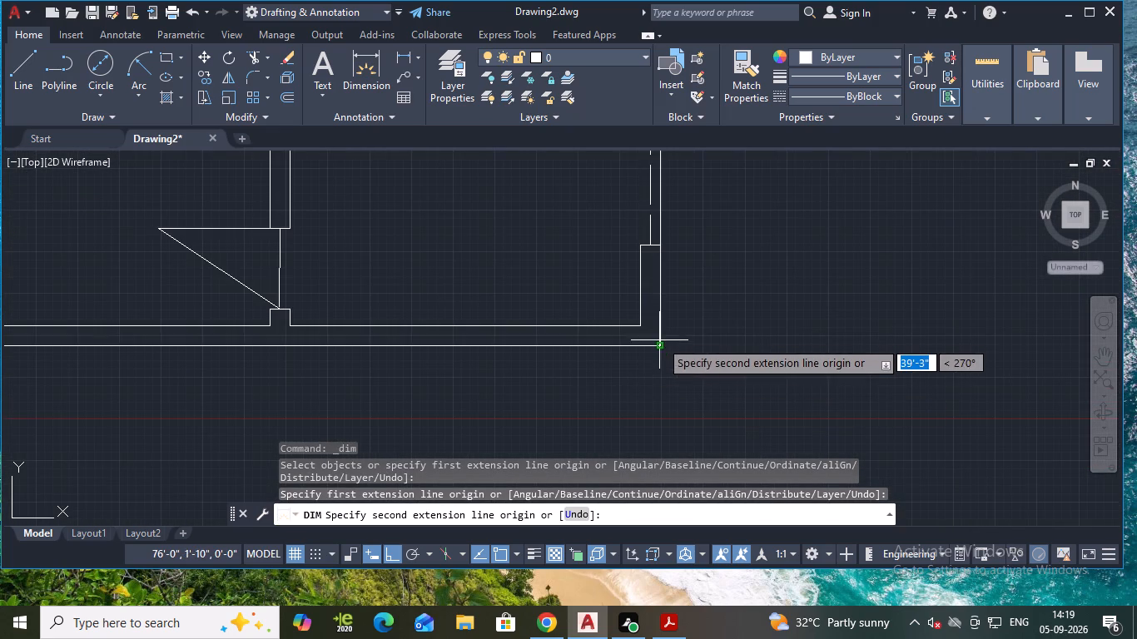
{"action": "left_click", "coordinate": [659, 348]}
{"action": "scroll", "coordinate": [724, 346], "scroll_direction": "down", "scroll_amount": 2}
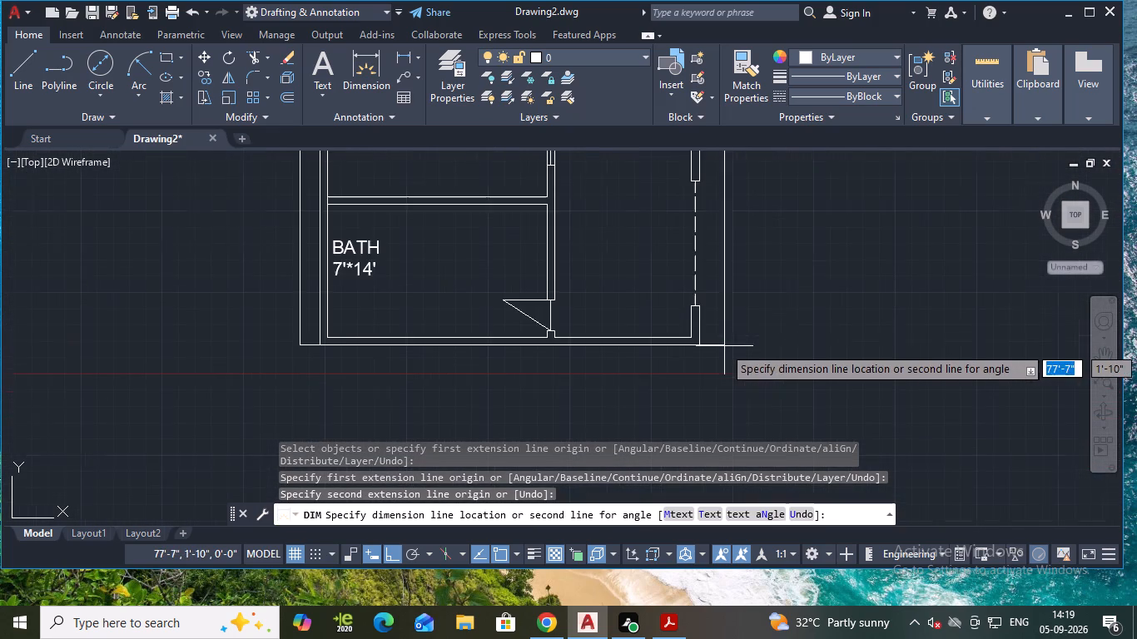
{"action": "middle_click_drag", "start_coordinate": [716, 331], "coordinate": [732, 421]}
{"action": "left_click", "coordinate": [747, 413]}
{"action": "scroll", "coordinate": [669, 336], "scroll_direction": "down", "scroll_amount": 2}
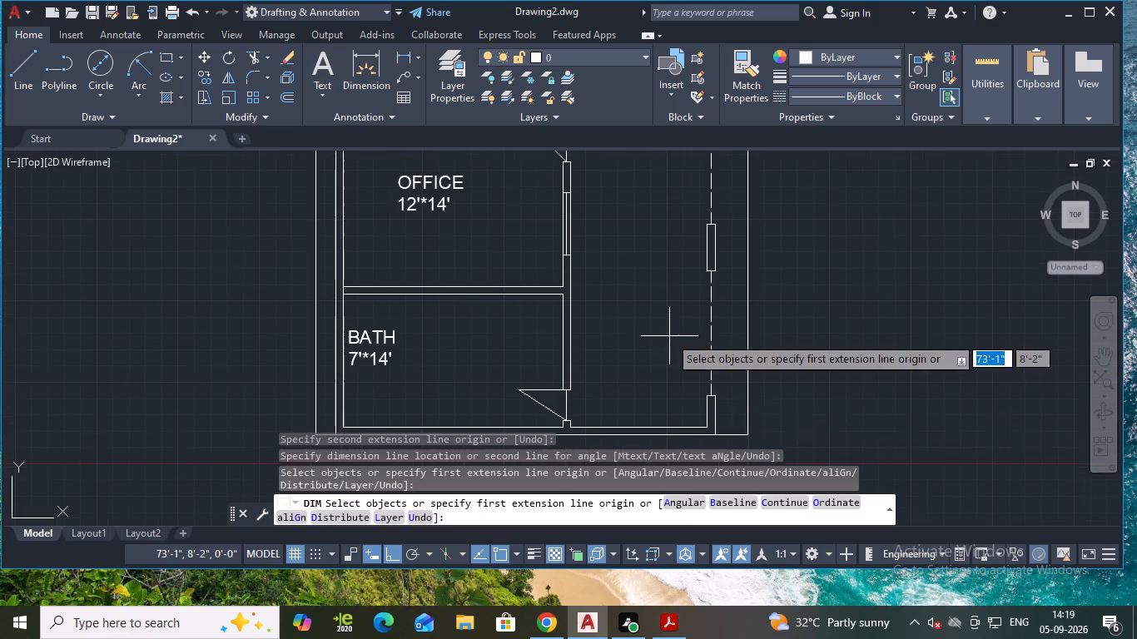
{"action": "scroll", "coordinate": [669, 336], "scroll_direction": "down", "scroll_amount": 1}
{"action": "middle_click_drag", "start_coordinate": [699, 306], "coordinate": [676, 416]}
{"action": "middle_click_drag", "start_coordinate": [648, 313], "coordinate": [661, 395]}
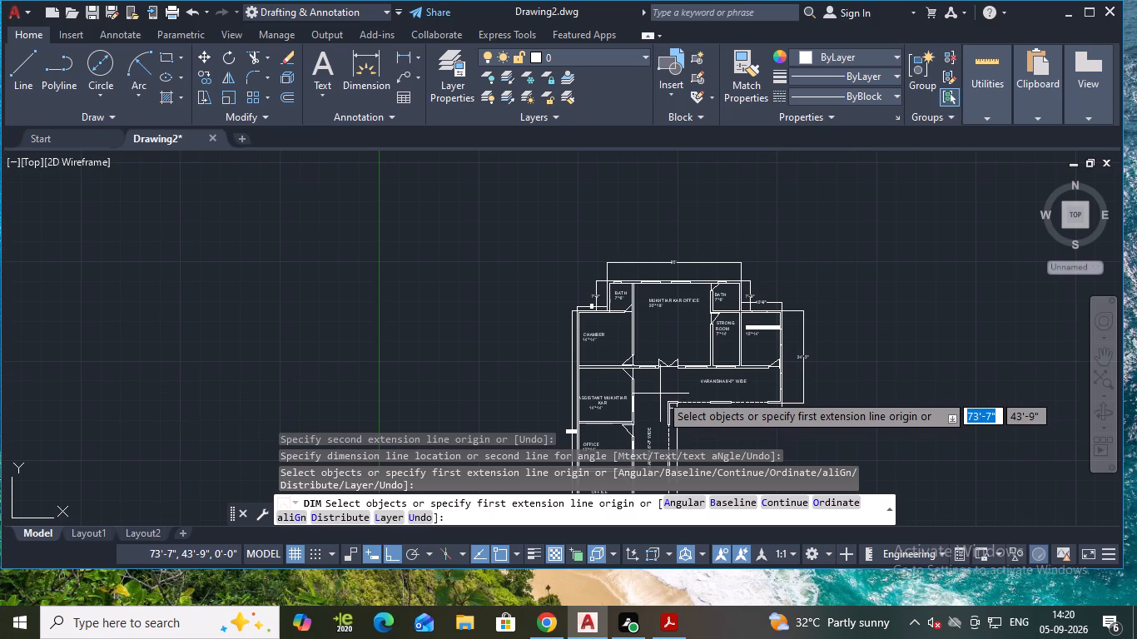
{"action": "key", "text": "Escape"}
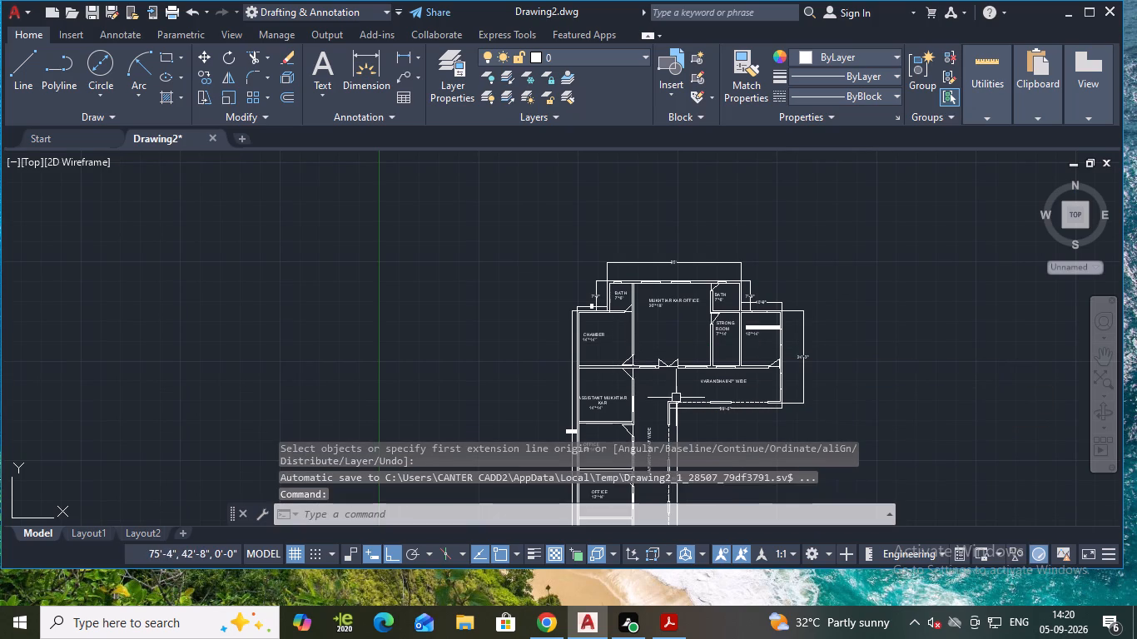
{"action": "middle_click_drag", "start_coordinate": [693, 408], "coordinate": [673, 328]}
{"action": "key", "text": "Escape"}
{"action": "key", "text": "Escape"}
{"action": "key", "text": "Escape"}
{"action": "key", "text": "Escape"}
{"action": "key", "text": "Escape"}
{"action": "key", "text": "Escape"}
{"action": "key", "text": "Escape"}
{"action": "key", "text": "Escape"}
{"action": "key", "text": "Escape"}
{"action": "key", "text": "Escape"}
{"action": "key", "text": "Escape"}
{"action": "key", "text": "Escape"}
{"action": "key", "text": "Escape"}
{"action": "key", "text": "Escape"}
{"action": "key", "text": "Escape"}
{"action": "key", "text": "Escape"}
{"action": "key", "text": "Escape"}
{"action": "key", "text": "Escape"}
{"action": "key", "text": "Escape"}
{"action": "key", "text": "Escape"}
Add multiline text reading IRANGRILL in the open space east of the long verandah's southern part and keep the text.
{"action": "scroll", "coordinate": [665, 377], "scroll_direction": "up", "scroll_amount": 2}
{"action": "middle_click_drag", "start_coordinate": [669, 400], "coordinate": [673, 297]}
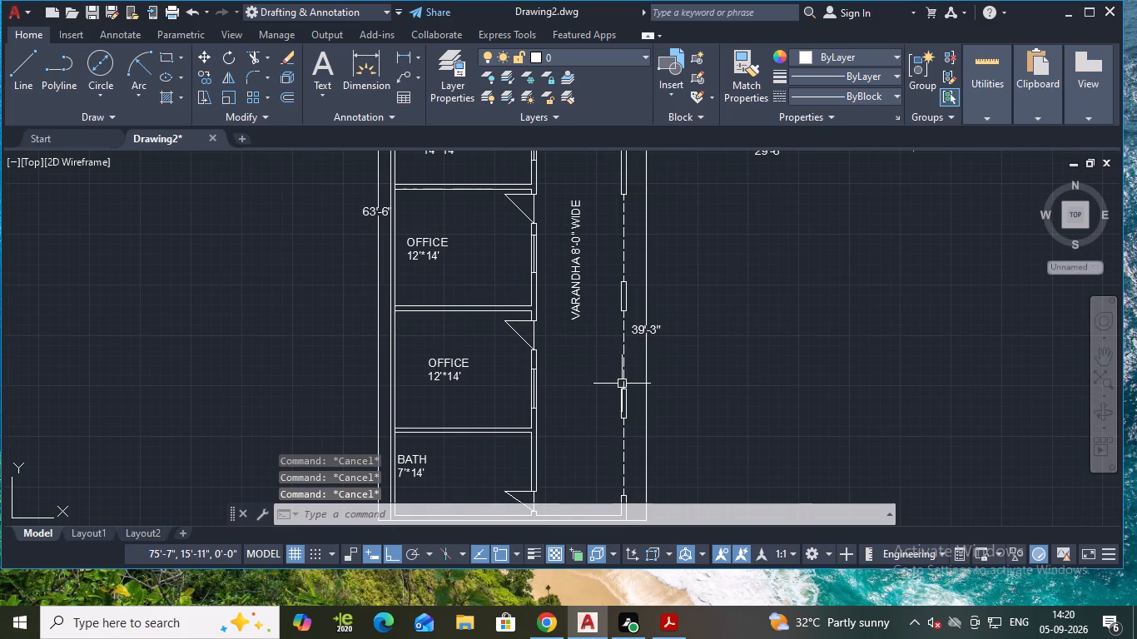
{"action": "scroll", "coordinate": [587, 385], "scroll_direction": "up", "scroll_amount": 1}
{"action": "middle_click_drag", "start_coordinate": [624, 395], "coordinate": [618, 285]}
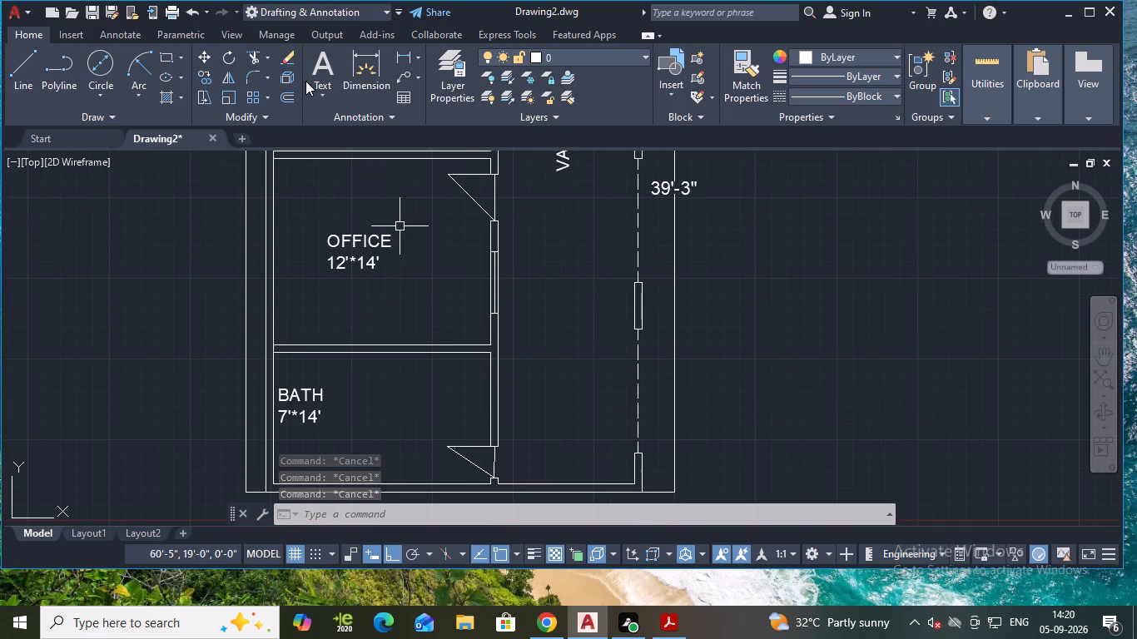
{"action": "triple_click", "coordinate": [323, 86]}
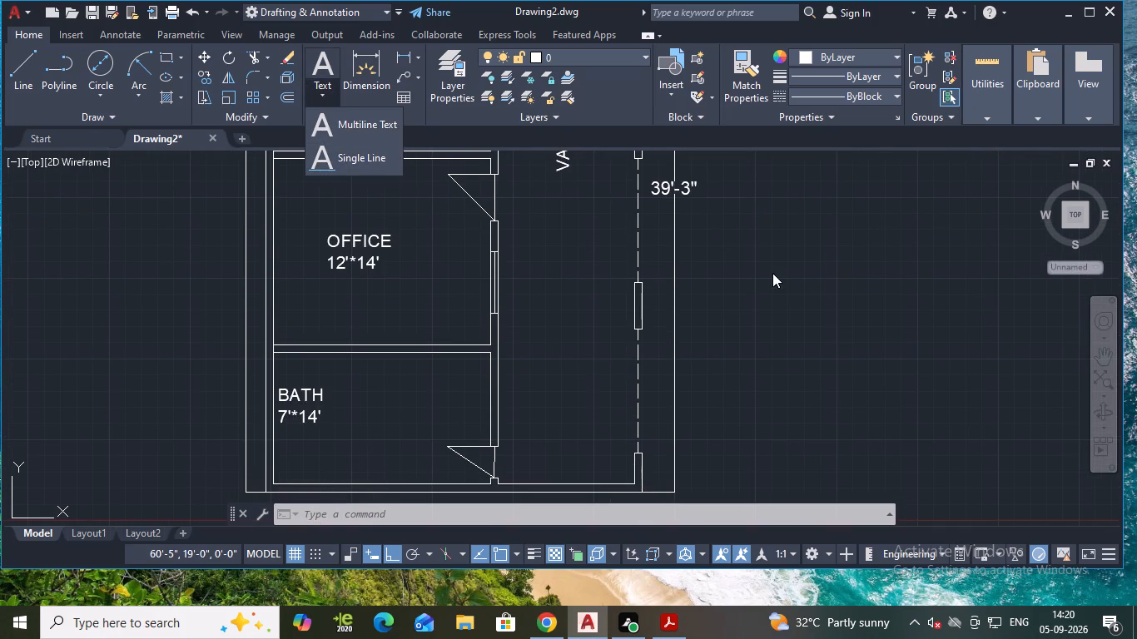
{"action": "left_click", "coordinate": [336, 125]}
{"action": "double_click", "coordinate": [765, 308]}
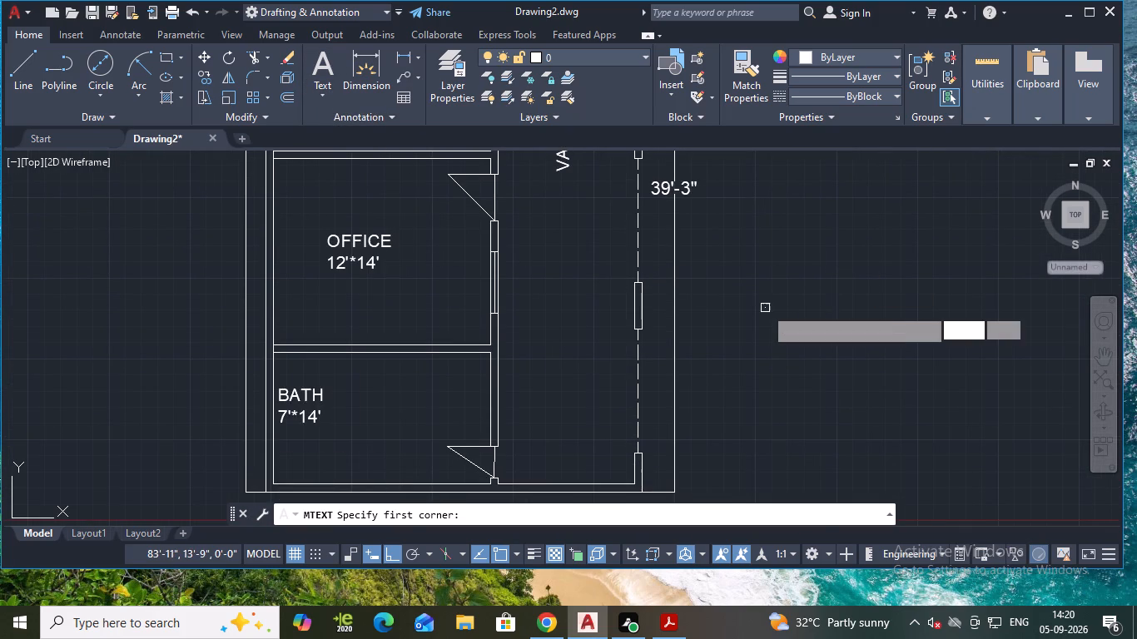
{"action": "left_click", "coordinate": [764, 310]}
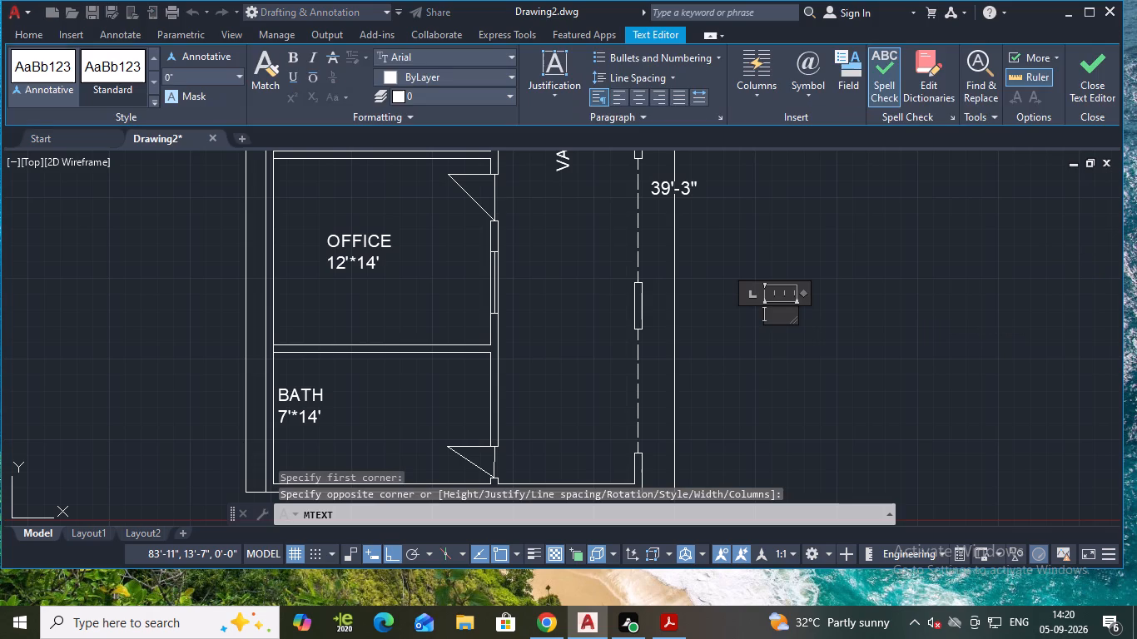
{"action": "type", "text": "IRAN"}
{"action": "key", "text": "space"}
{"action": "type", "text": "GRILL"}
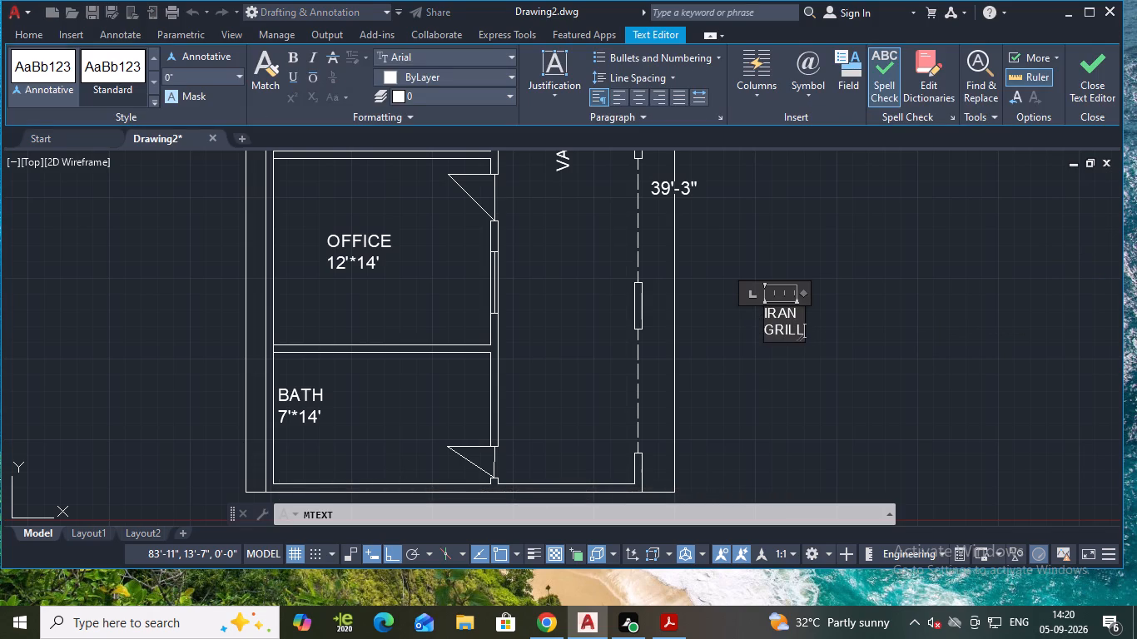
{"action": "left_click", "coordinate": [764, 329]}
{"action": "key", "text": "BackSpace"}
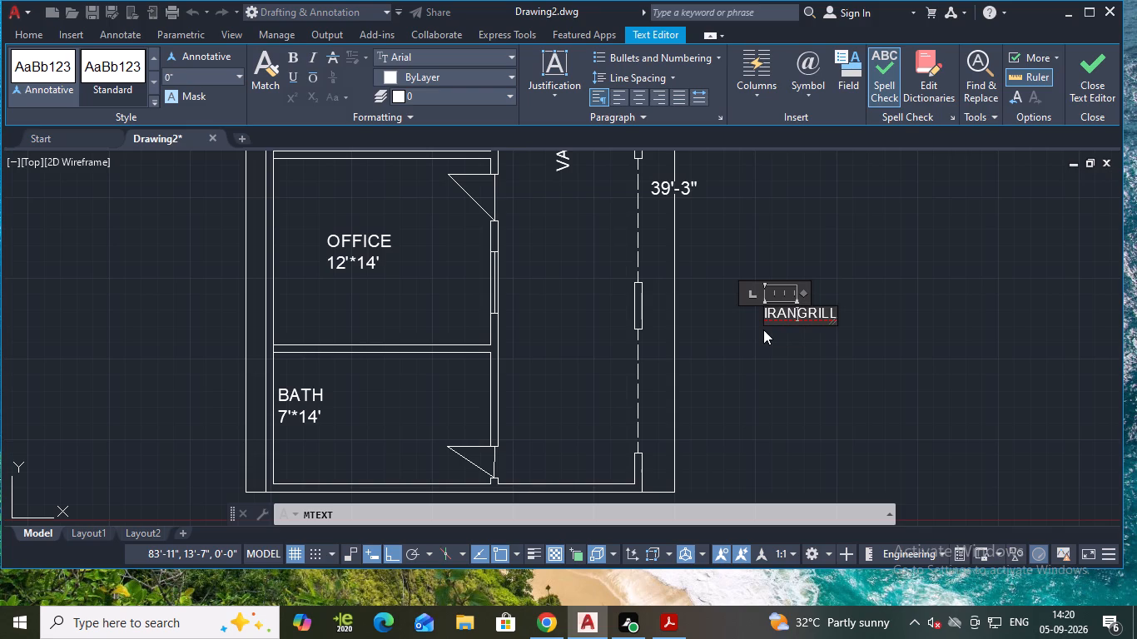
{"action": "key", "text": "space"}
{"action": "key", "text": "BackSpace"}
{"action": "key", "text": "Escape"}
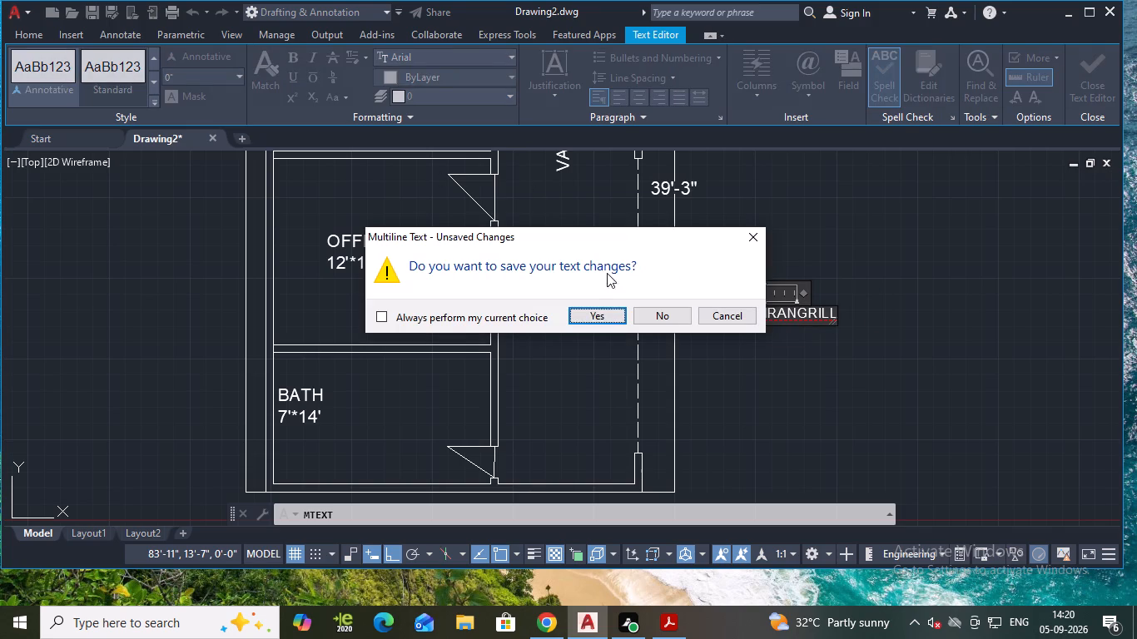
{"action": "left_click", "coordinate": [593, 307]}
Scale up the tiny IRANGRILL text about its start point to roughly the size of the room labels.
{"action": "scroll", "coordinate": [752, 319], "scroll_direction": "down", "scroll_amount": 2}
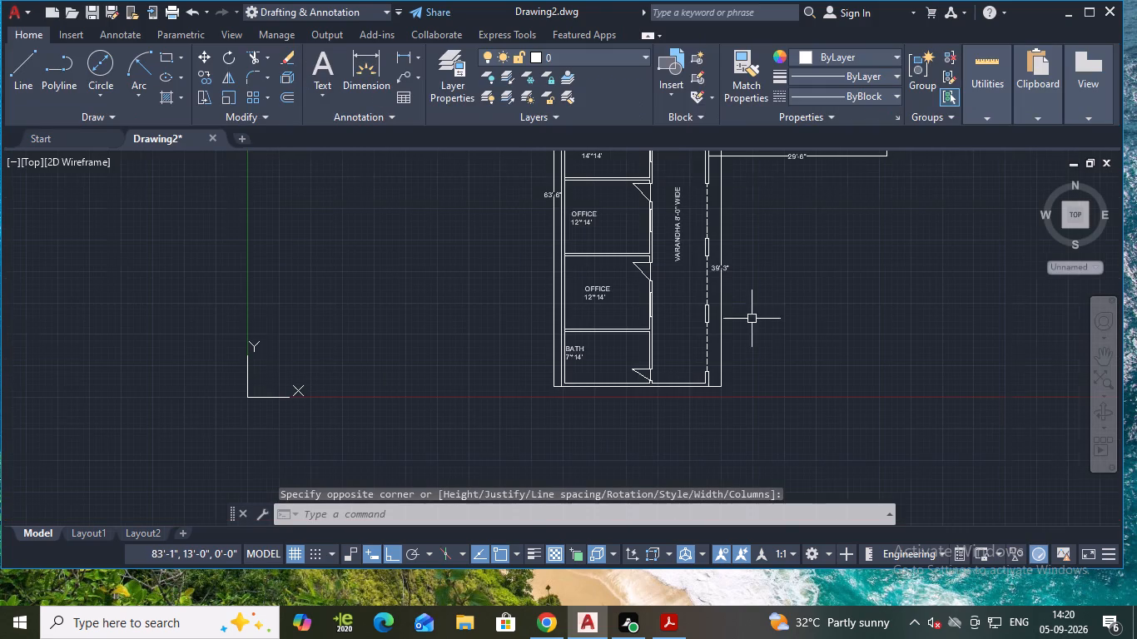
{"action": "scroll", "coordinate": [787, 322], "scroll_direction": "up", "scroll_amount": 2}
{"action": "scroll", "coordinate": [806, 282], "scroll_direction": "down", "scroll_amount": 1}
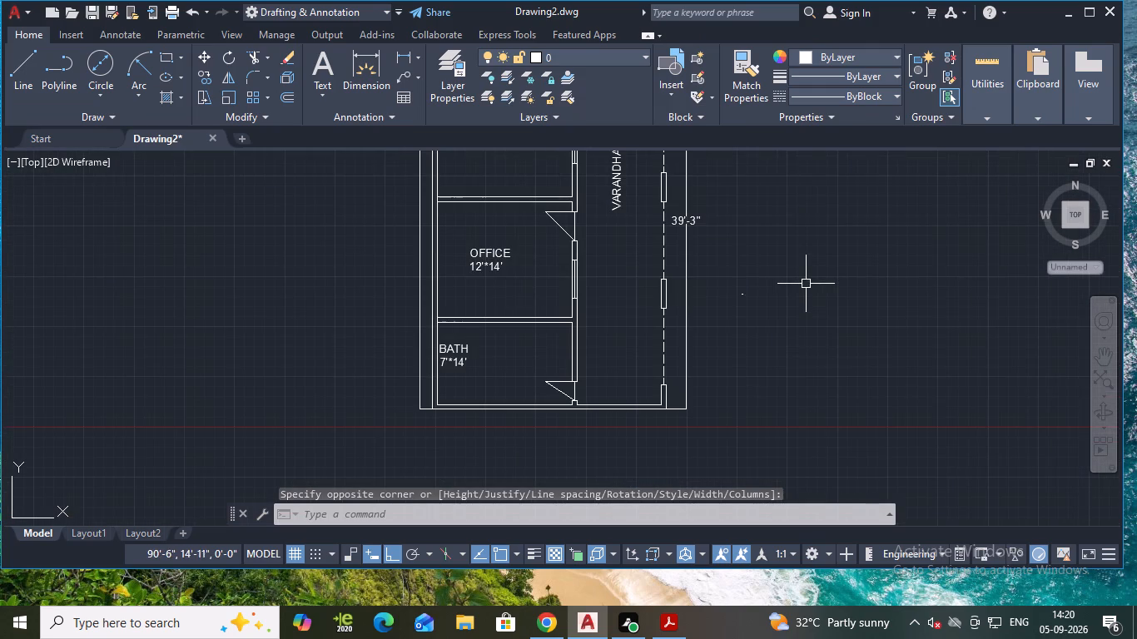
{"action": "left_click_drag", "start_coordinate": [753, 271], "coordinate": [792, 312]}
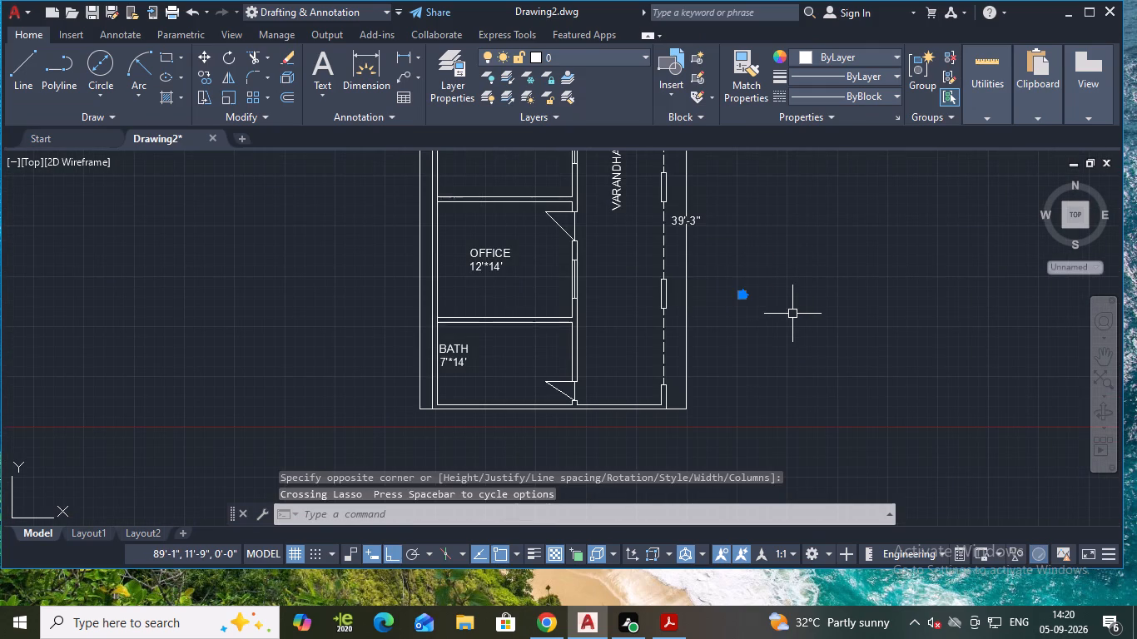
{"action": "type", "text": "SC"}
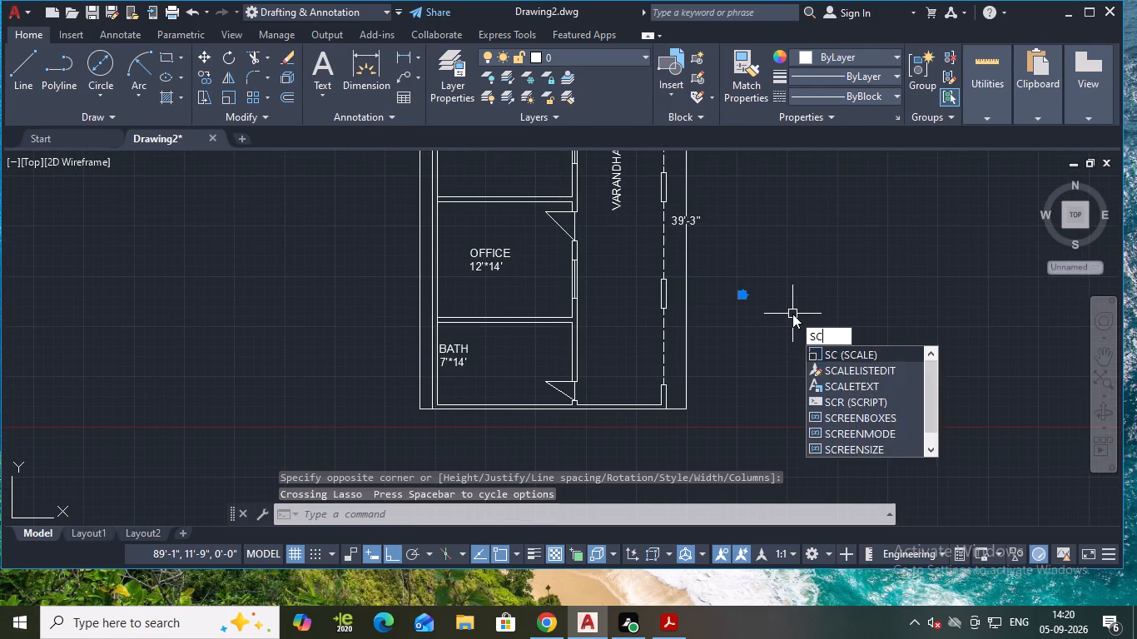
{"action": "key", "text": "Return"}
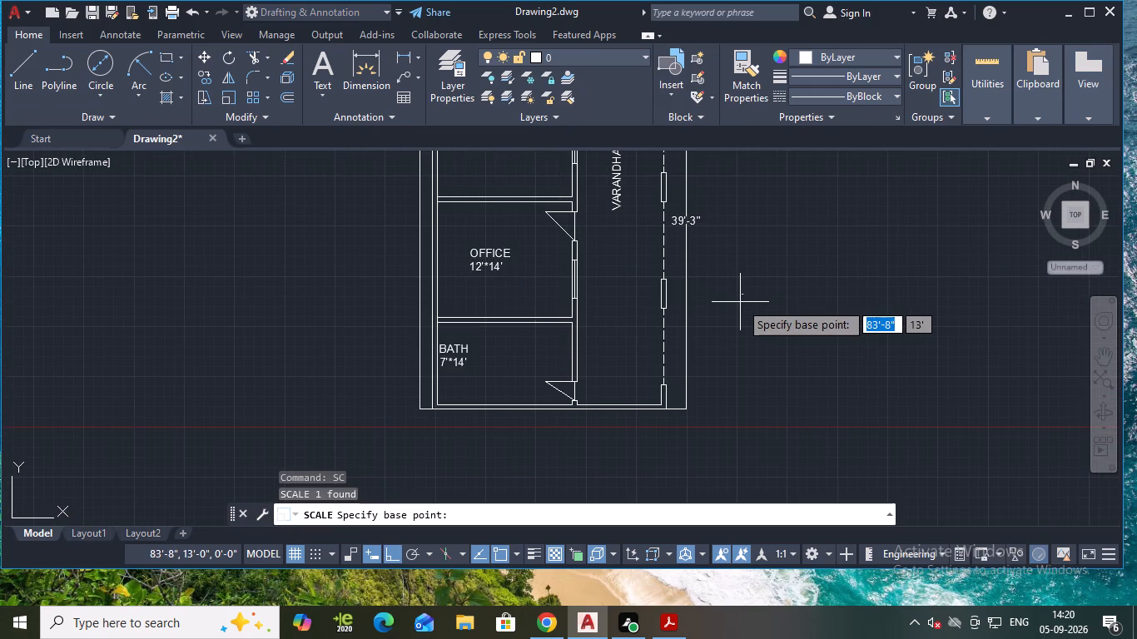
{"action": "left_click", "coordinate": [739, 293]}
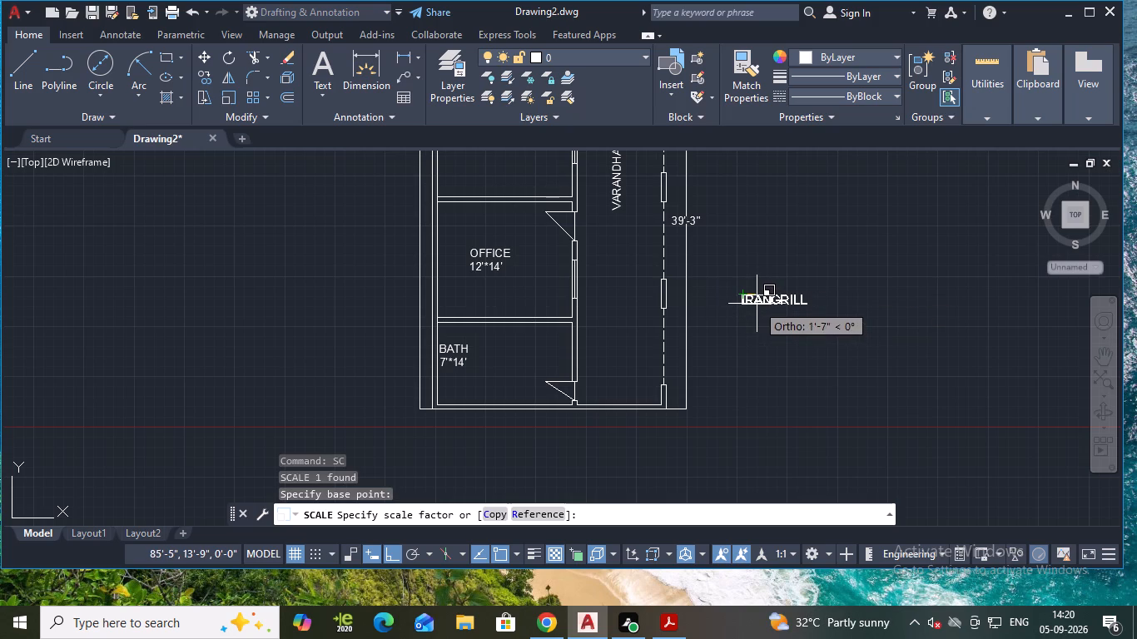
{"action": "left_click", "coordinate": [757, 301]}
Rotate the IRANGRILL label 90° so it reads vertically, parallel to the long verandah.
{"action": "left_click", "coordinate": [757, 302]}
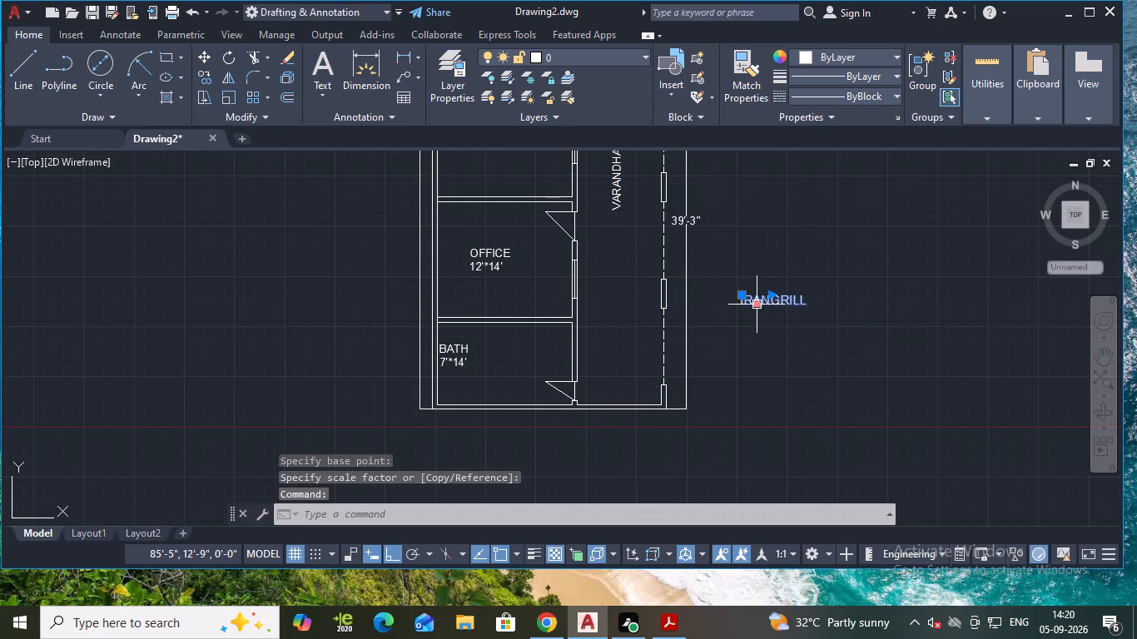
{"action": "type", "text": "RO"}
{"action": "key", "text": "Return"}
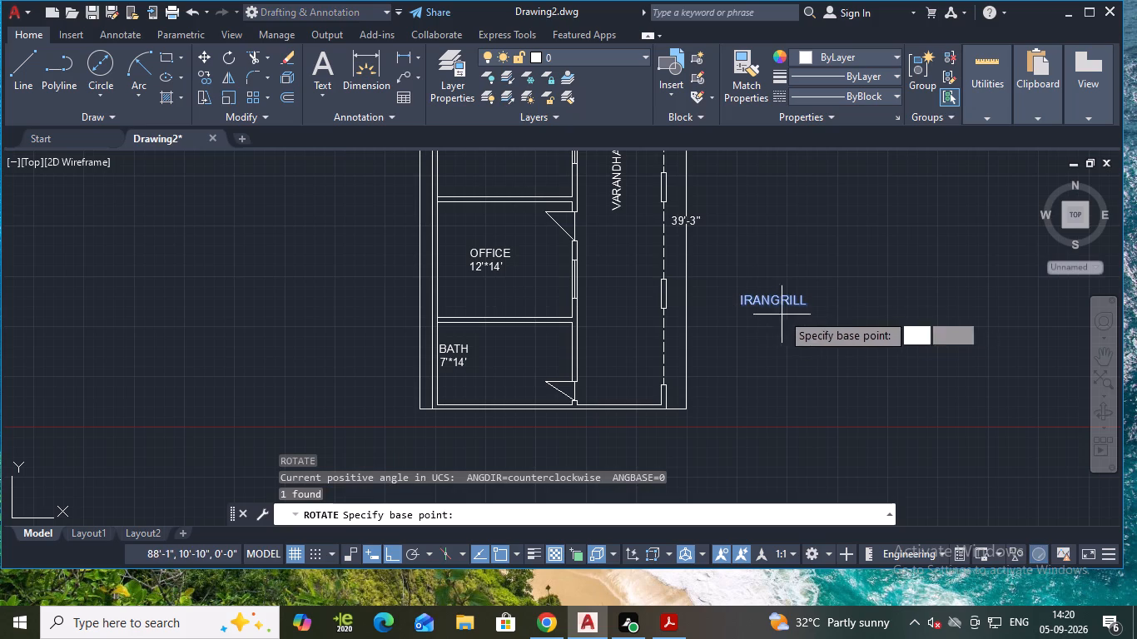
{"action": "left_click", "coordinate": [804, 302]}
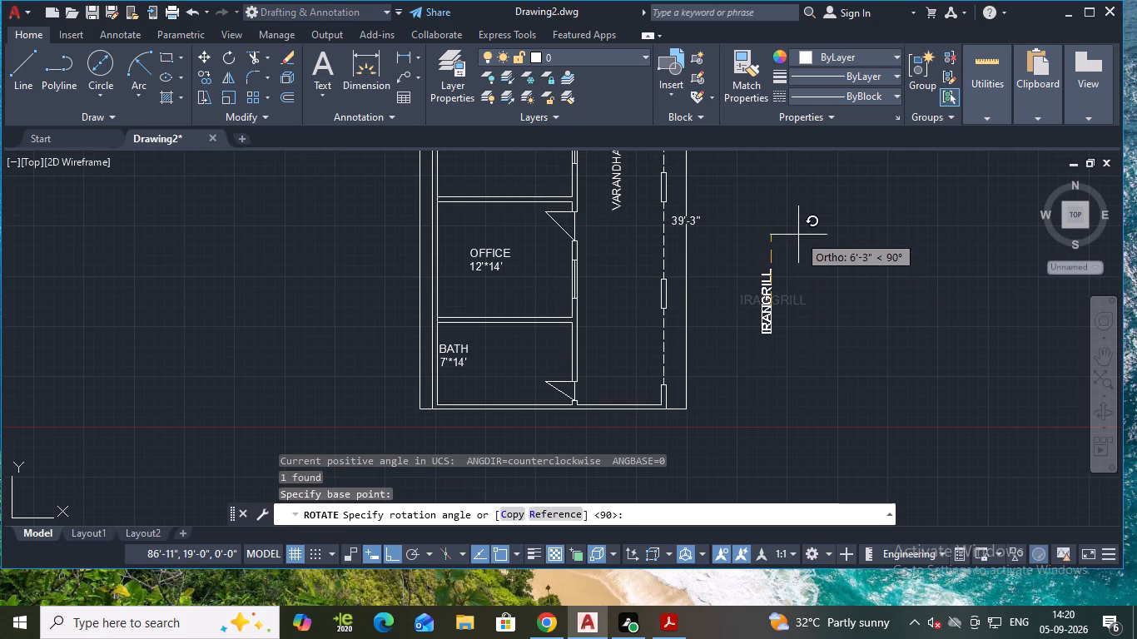
{"action": "left_click", "coordinate": [795, 228]}
Move the vertical IRANGRILL label about 13' west into the long verandah and about 3' south, beside the south bath.
{"action": "left_click", "coordinate": [767, 310]}
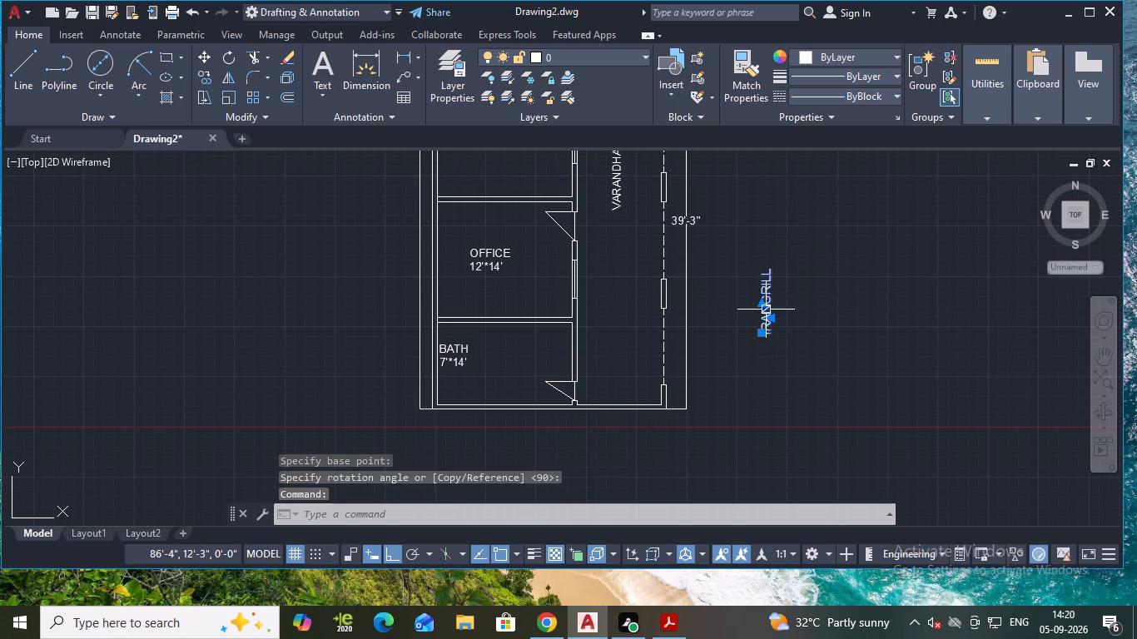
{"action": "key", "text": "m"}
{"action": "key", "text": "Return"}
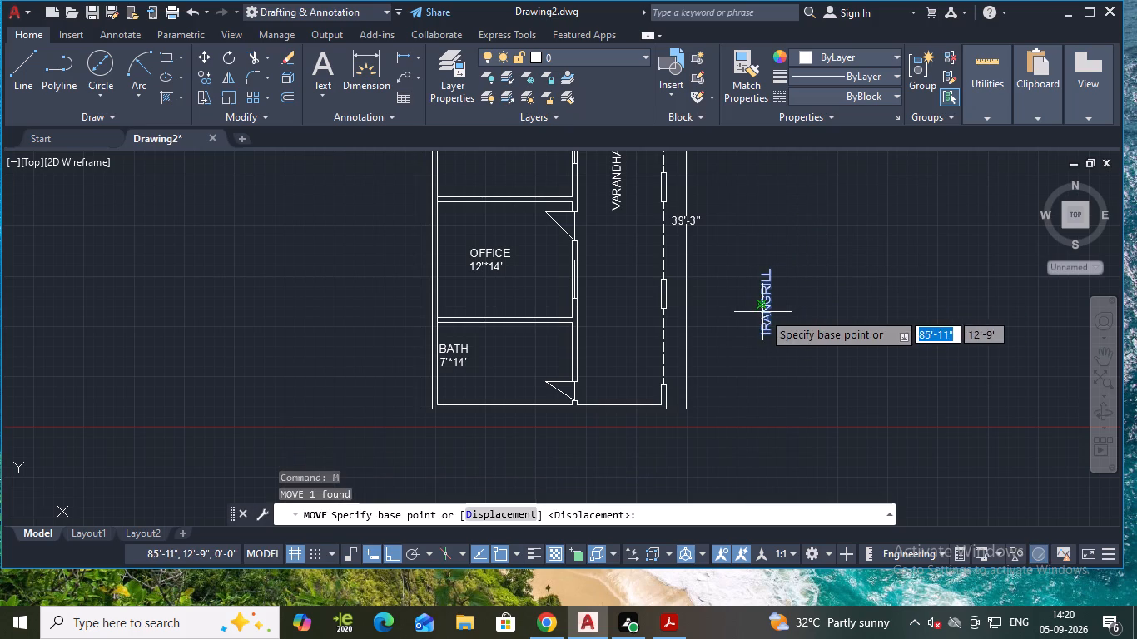
{"action": "left_click", "coordinate": [762, 328]}
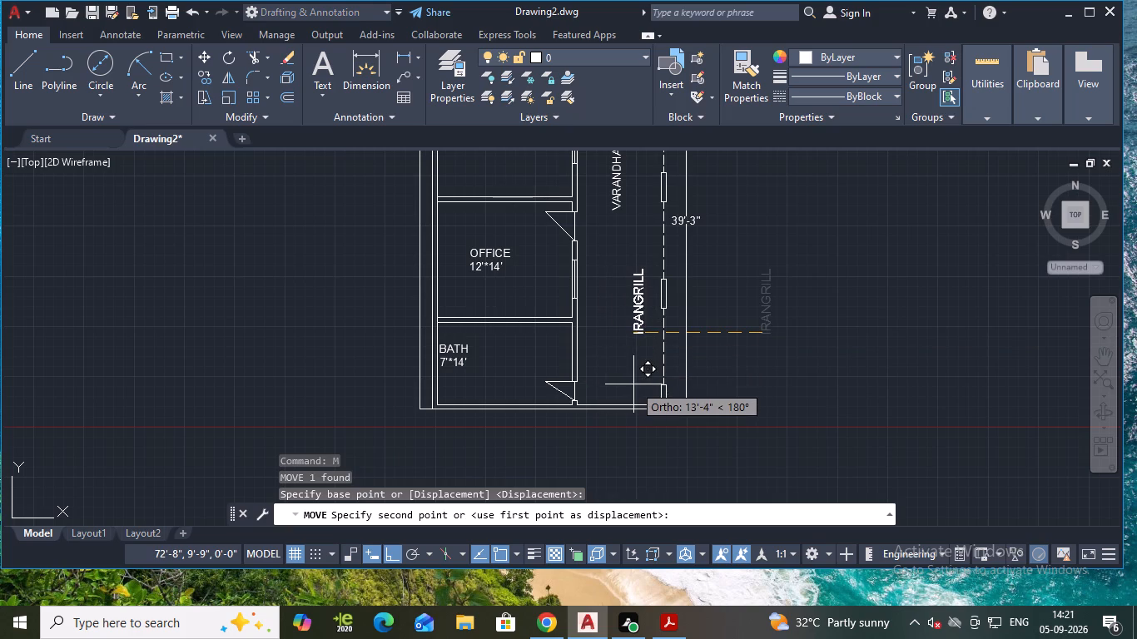
{"action": "left_click", "coordinate": [634, 373]}
{"action": "left_click", "coordinate": [638, 326]}
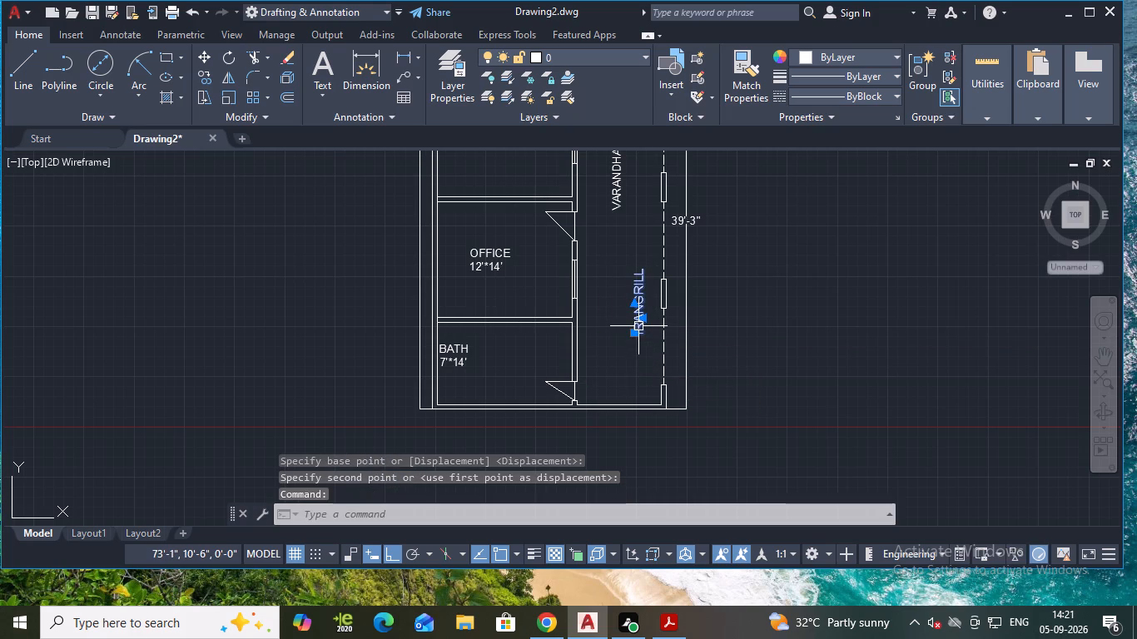
{"action": "key", "text": "m"}
{"action": "key", "text": "Return"}
{"action": "left_click", "coordinate": [638, 326]}
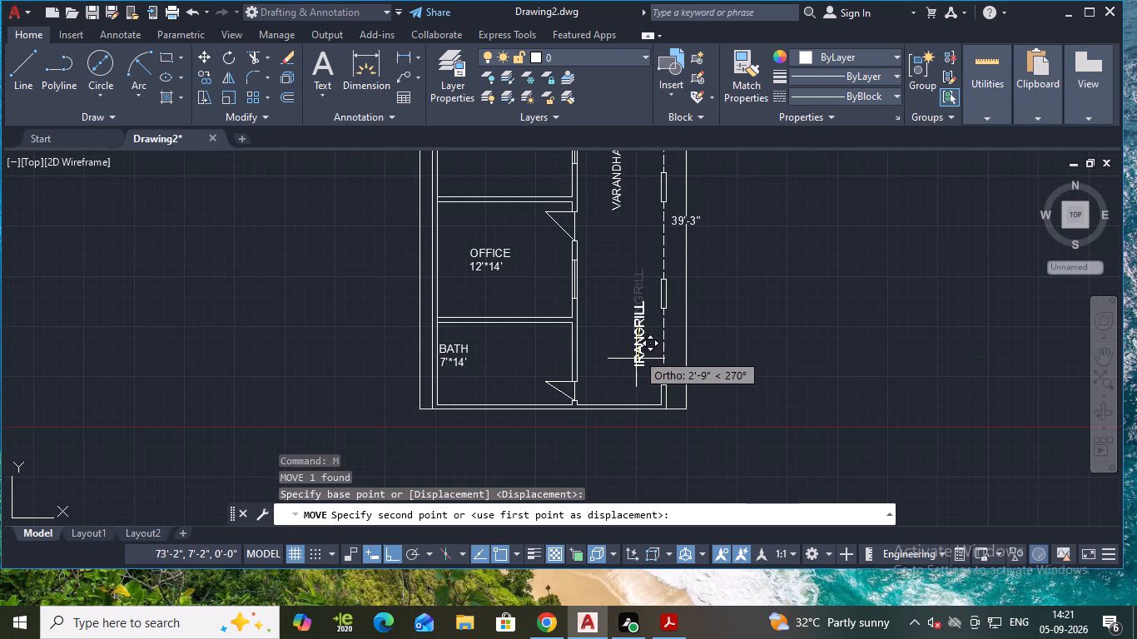
{"action": "left_click", "coordinate": [636, 368]}
Move the IRANGRILL label about 1' east, closer to the dashed grill line of the long verandah.
{"action": "middle_click_drag", "start_coordinate": [651, 280], "coordinate": [640, 357]}
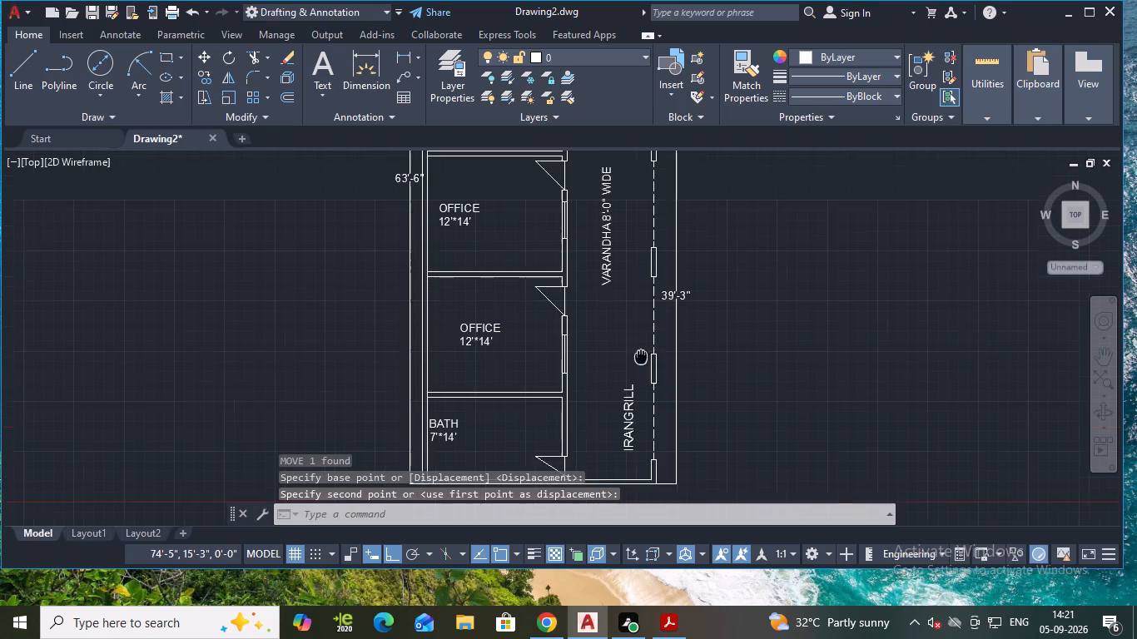
{"action": "middle_click_drag", "start_coordinate": [640, 357], "coordinate": [640, 359]}
{"action": "middle_click_drag", "start_coordinate": [648, 403], "coordinate": [593, 328]}
{"action": "key", "text": "space"}
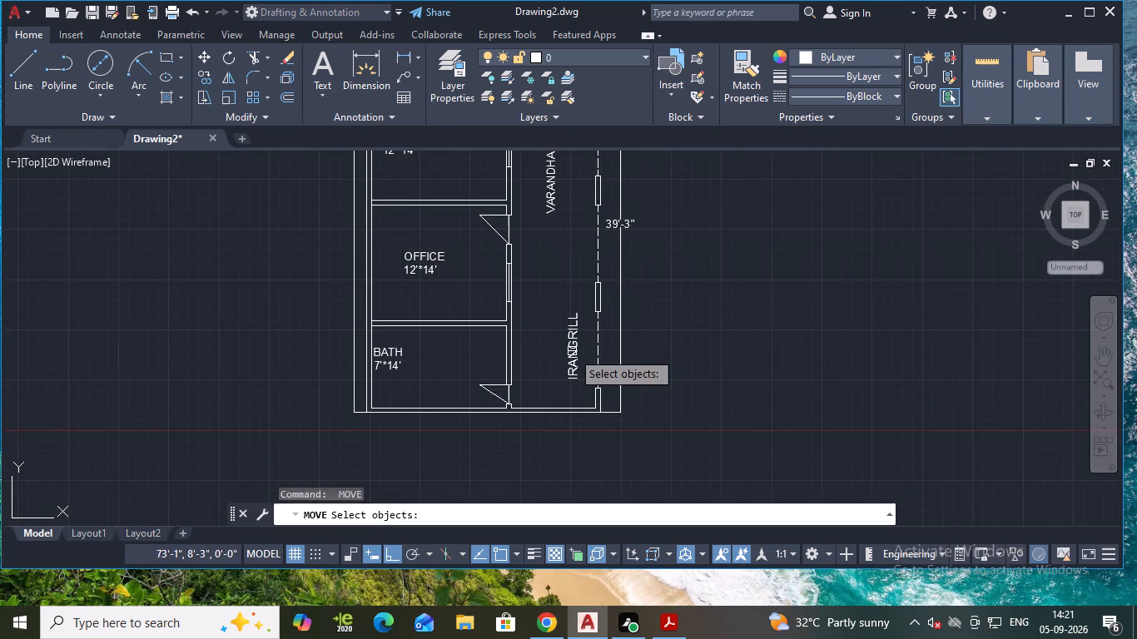
{"action": "left_click", "coordinate": [573, 355]}
{"action": "key", "text": "Return"}
{"action": "left_click", "coordinate": [573, 356]}
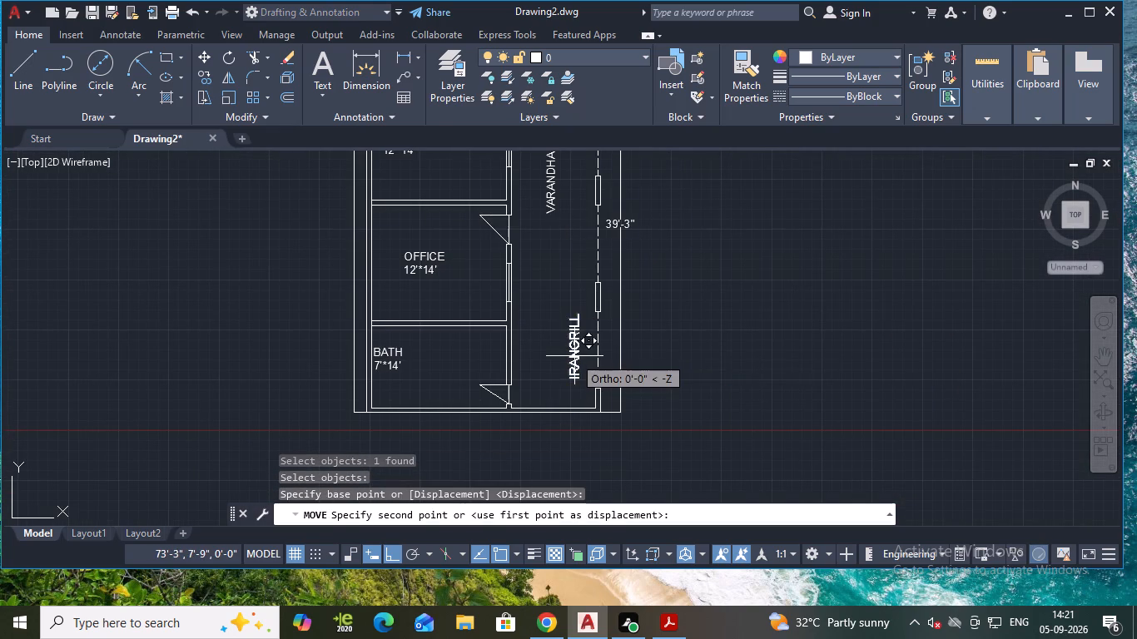
{"action": "left_click", "coordinate": [585, 352]}
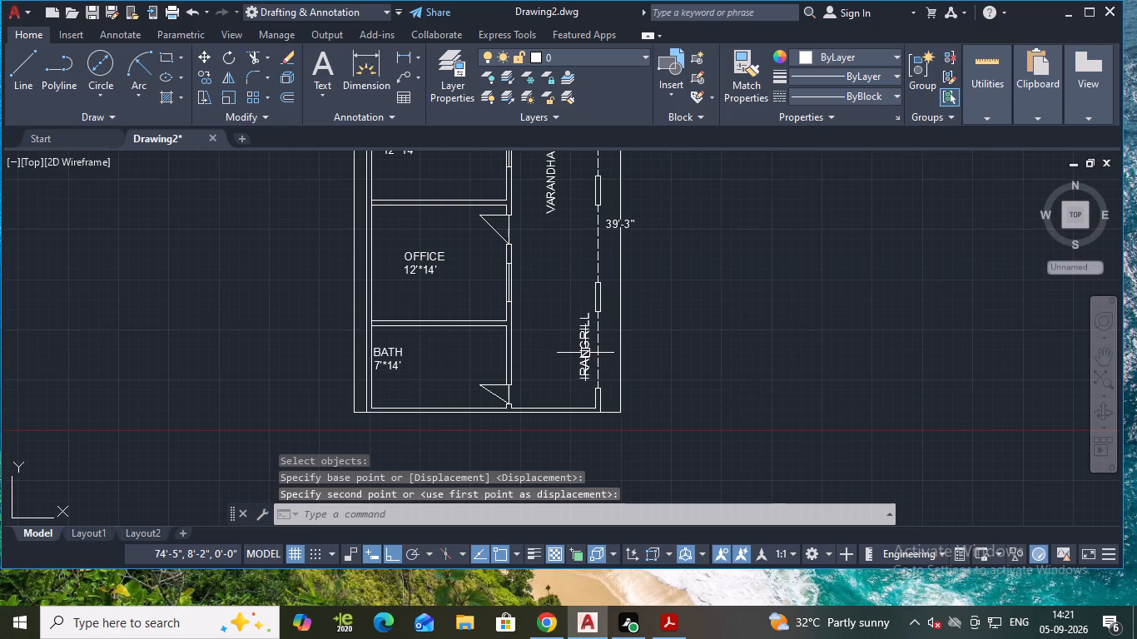
Copy the vertical IRANGRILL label about 22' north along the long verandah's dashed grill line, beside the VARANDHA 8'-0" WIDE text.
{"action": "scroll", "coordinate": [587, 354], "scroll_direction": "up", "scroll_amount": 2}
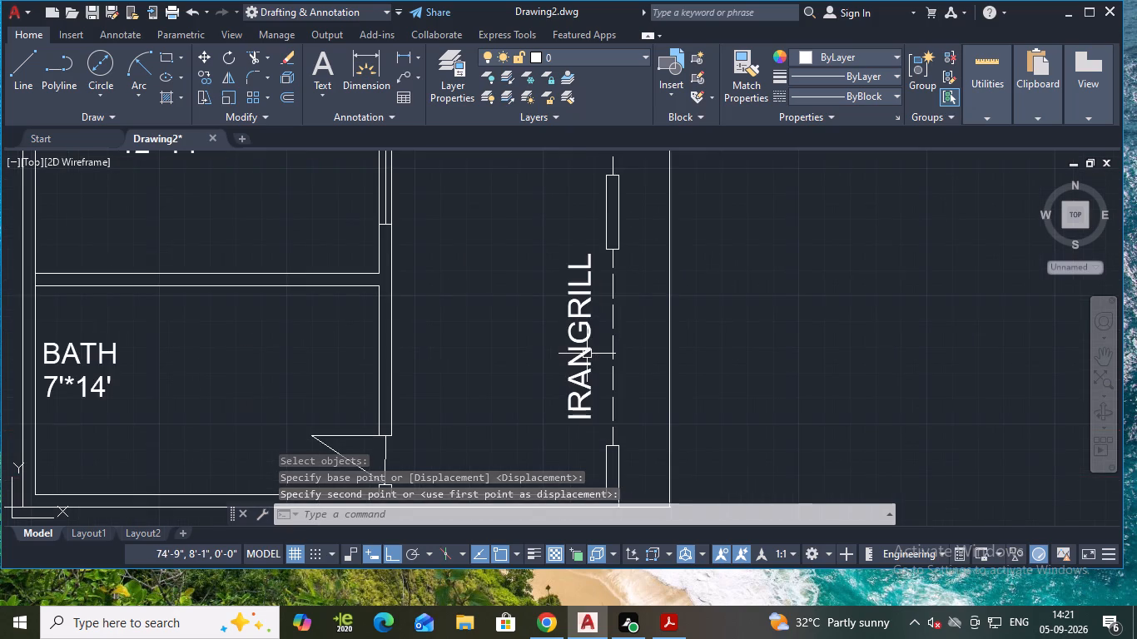
{"action": "middle_click_drag", "start_coordinate": [594, 338], "coordinate": [582, 416]}
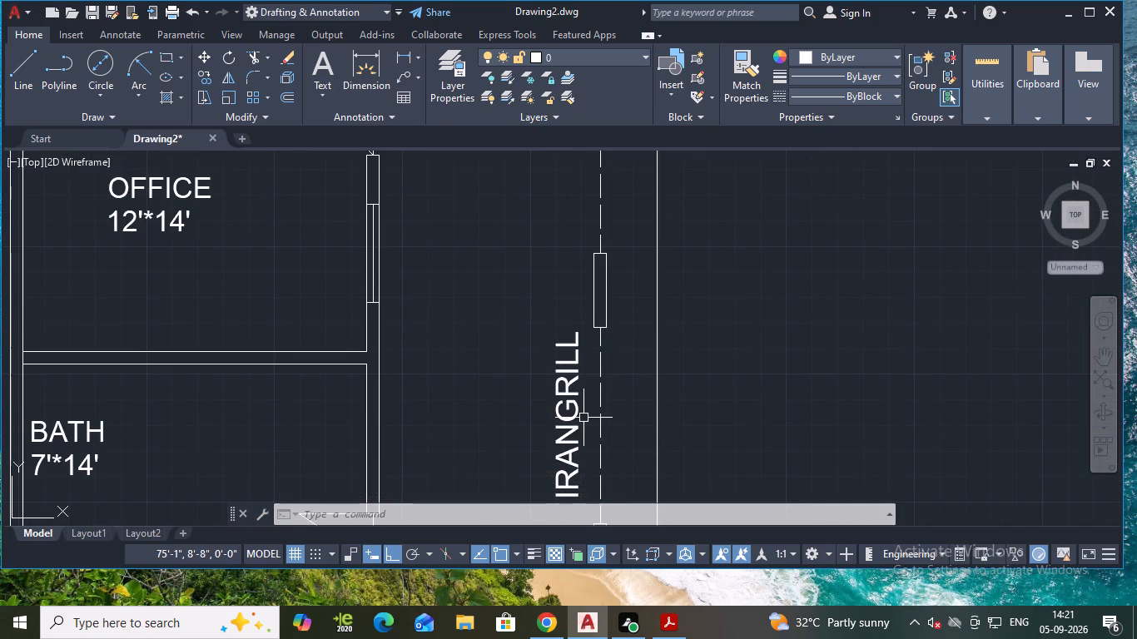
{"action": "scroll", "coordinate": [587, 414], "scroll_direction": "up", "scroll_amount": 1}
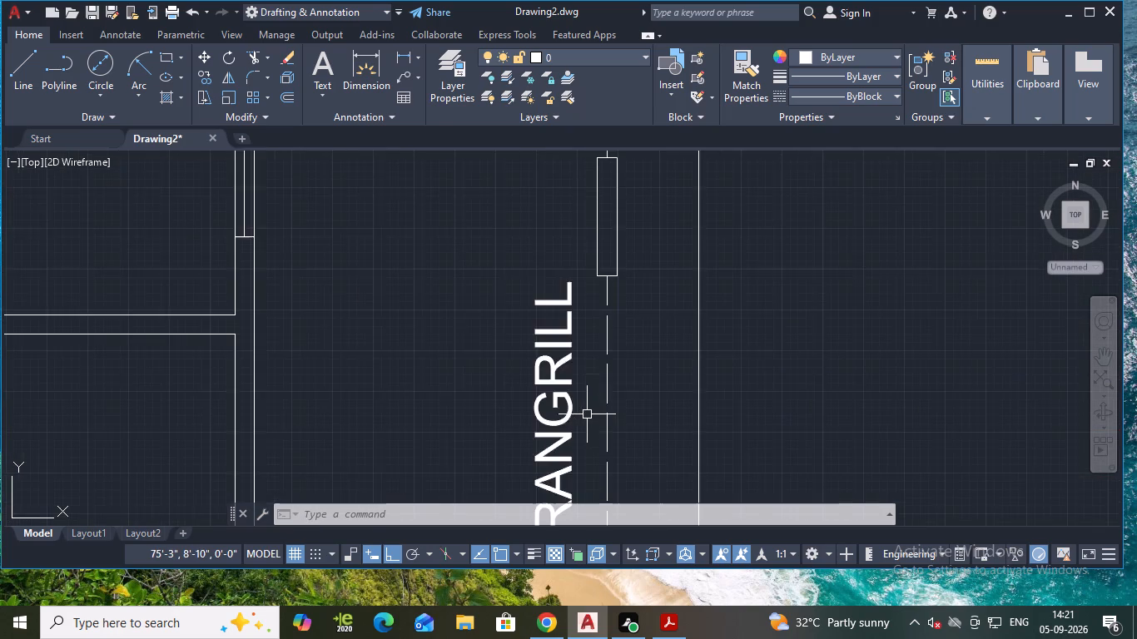
{"action": "scroll", "coordinate": [604, 394], "scroll_direction": "down", "scroll_amount": 2}
{"action": "middle_click_drag", "start_coordinate": [602, 393], "coordinate": [592, 379]}
{"action": "left_click", "coordinate": [574, 389]}
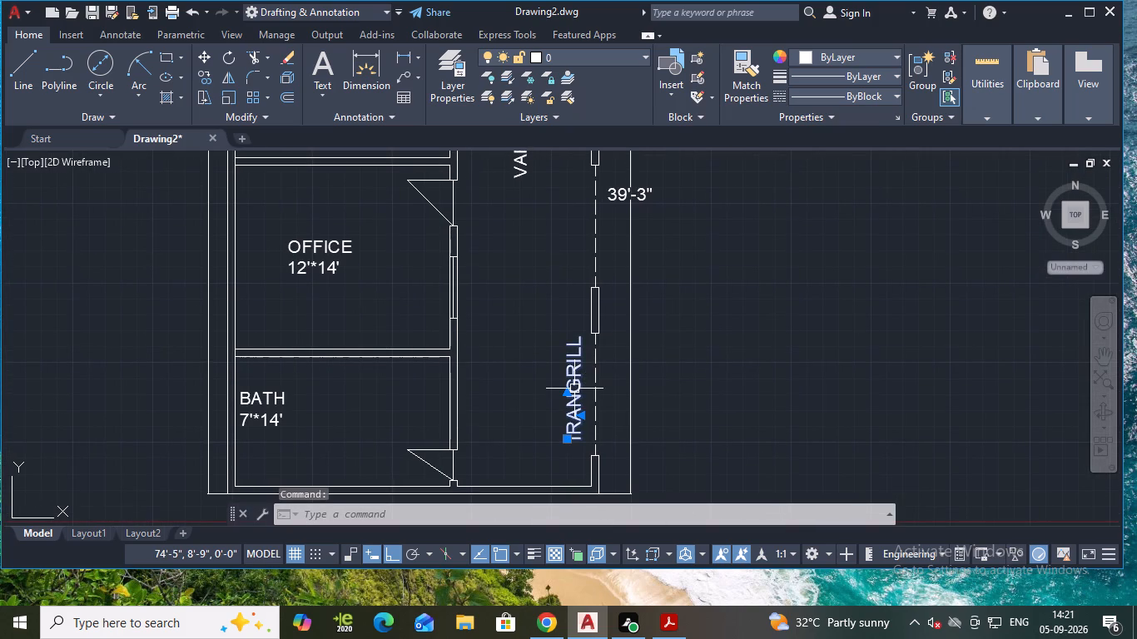
{"action": "type", "text": "CO"}
{"action": "key", "text": "Return"}
{"action": "middle_click_drag", "start_coordinate": [573, 385], "coordinate": [571, 399]}
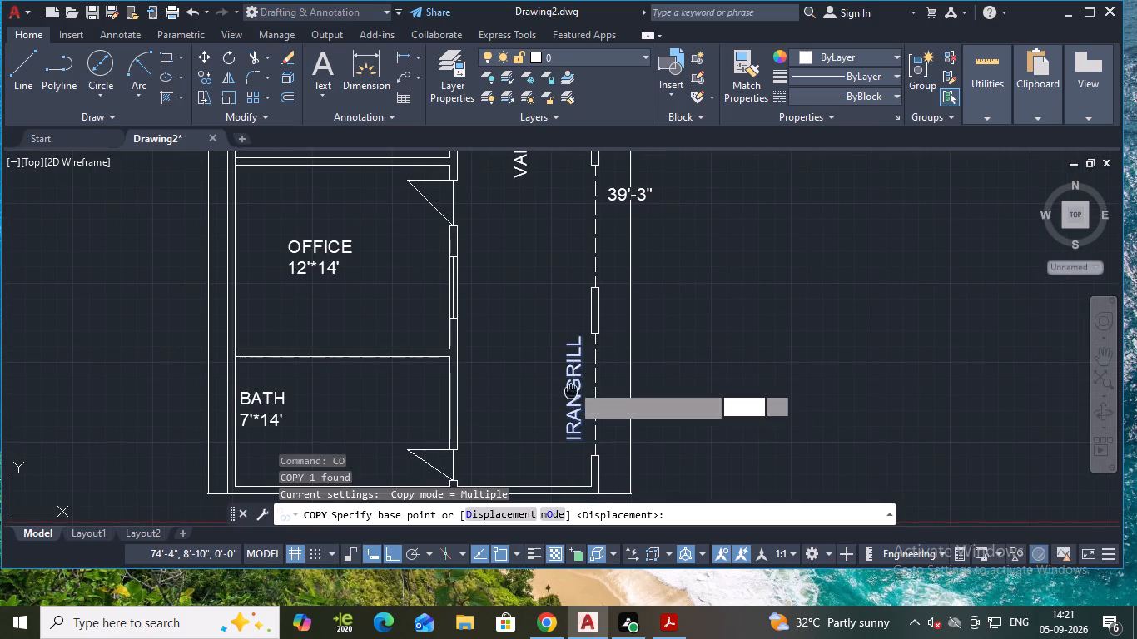
{"action": "middle_click_drag", "start_coordinate": [571, 399], "coordinate": [578, 425]}
{"action": "left_click", "coordinate": [582, 379]}
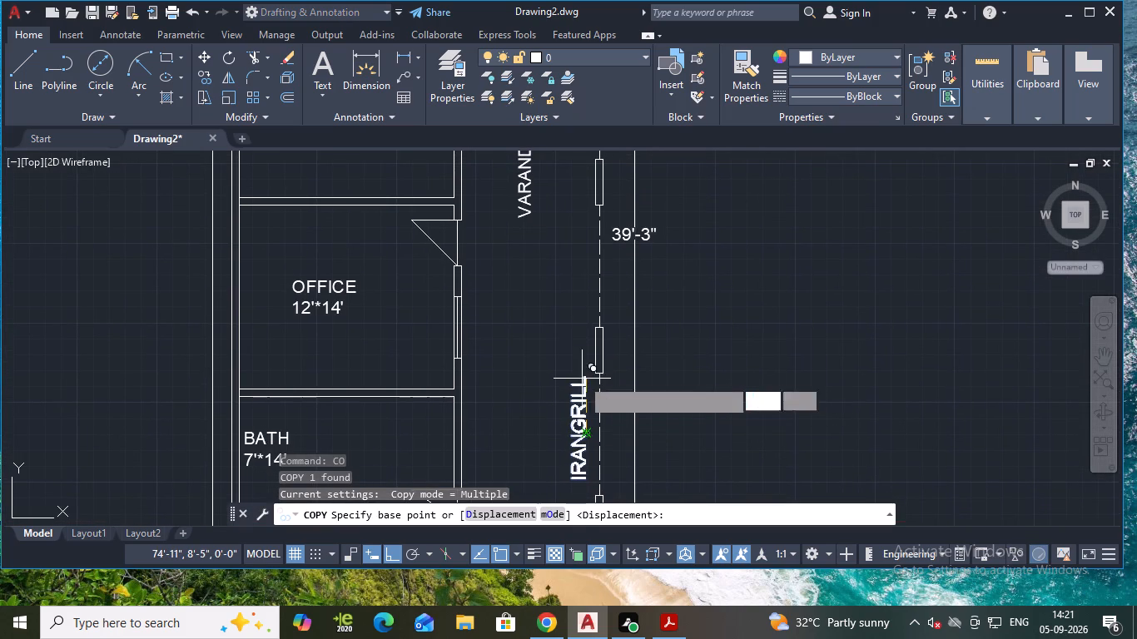
{"action": "scroll", "coordinate": [567, 290], "scroll_direction": "up", "scroll_amount": 1}
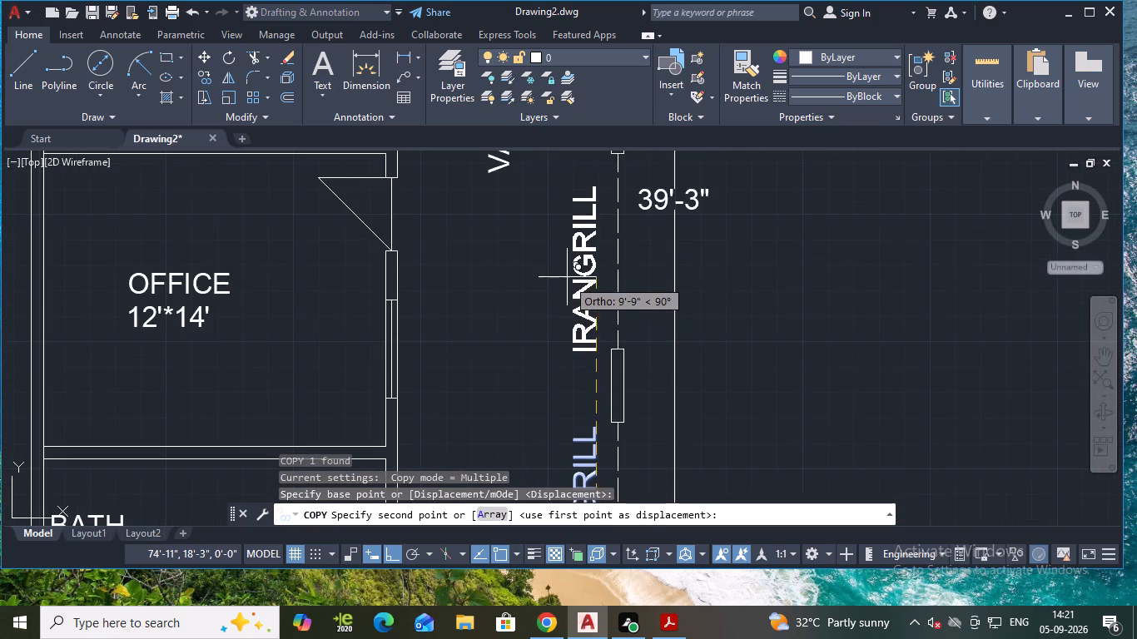
{"action": "middle_click_drag", "start_coordinate": [568, 275], "coordinate": [593, 397]}
{"action": "scroll", "coordinate": [596, 374], "scroll_direction": "down", "scroll_amount": 2}
{"action": "middle_click_drag", "start_coordinate": [612, 289], "coordinate": [612, 366]}
{"action": "scroll", "coordinate": [612, 366], "scroll_direction": "up", "scroll_amount": 1}
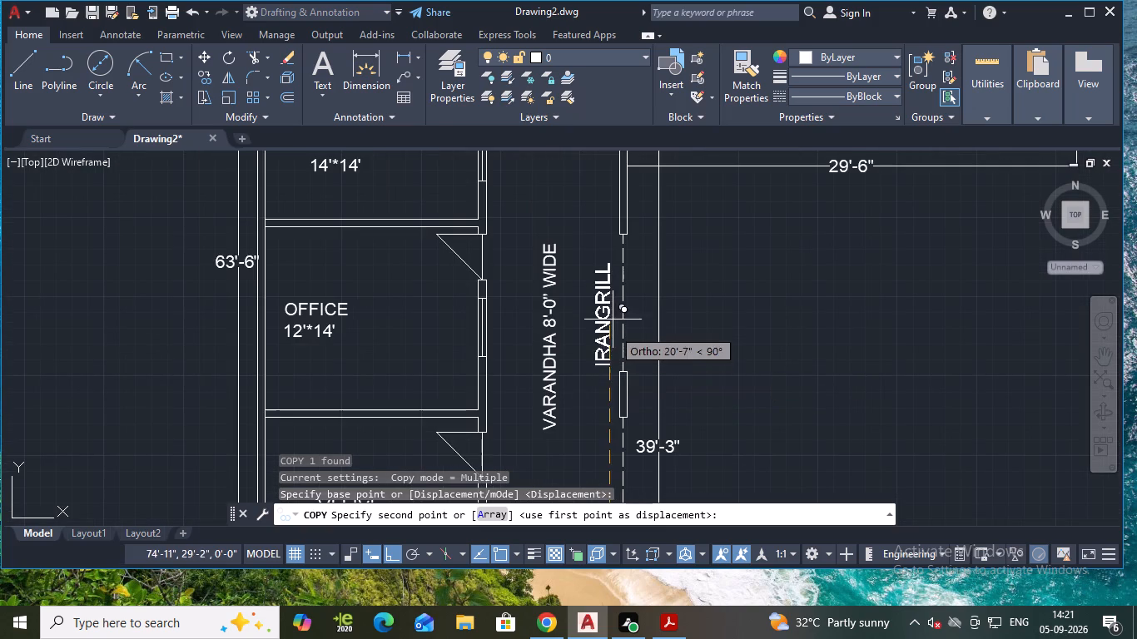
{"action": "left_click", "coordinate": [613, 300]}
{"action": "key", "text": "Escape"}
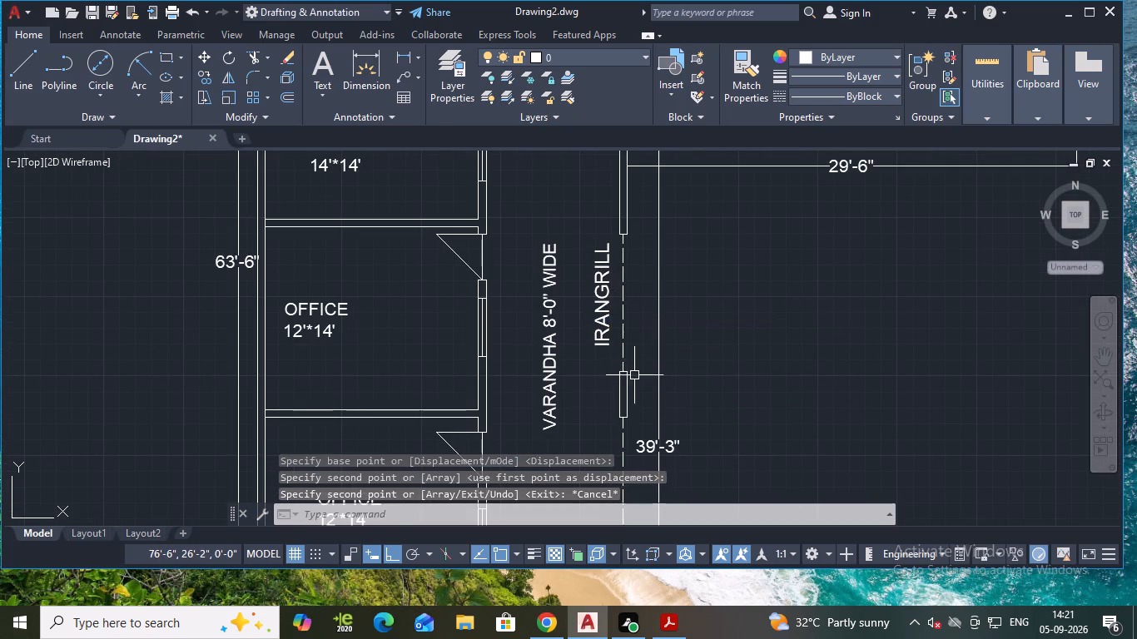
Copy the IRANGRILL label beside the south bath about 12' east, into the empty area outside the plan.
{"action": "scroll", "coordinate": [634, 375], "scroll_direction": "down", "scroll_amount": 1}
{"action": "middle_click_drag", "start_coordinate": [626, 367], "coordinate": [635, 235]}
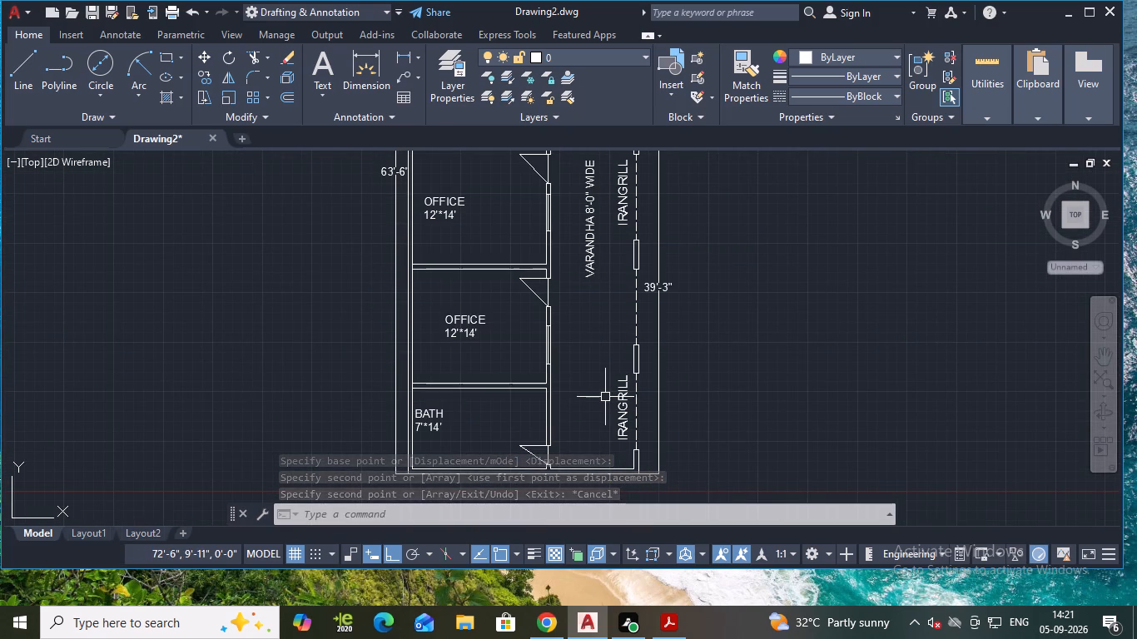
{"action": "middle_click_drag", "start_coordinate": [611, 442], "coordinate": [608, 363]}
{"action": "left_click", "coordinate": [619, 334]}
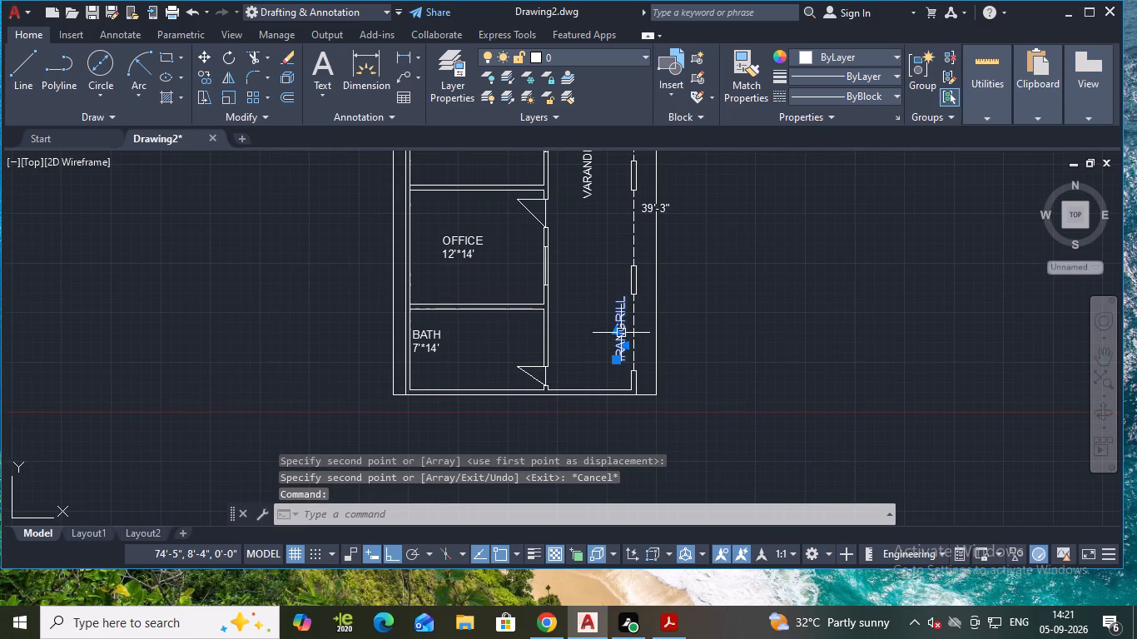
{"action": "type", "text": "CO"}
{"action": "key", "text": "Return"}
{"action": "left_click", "coordinate": [621, 333]}
{"action": "left_click", "coordinate": [732, 334]}
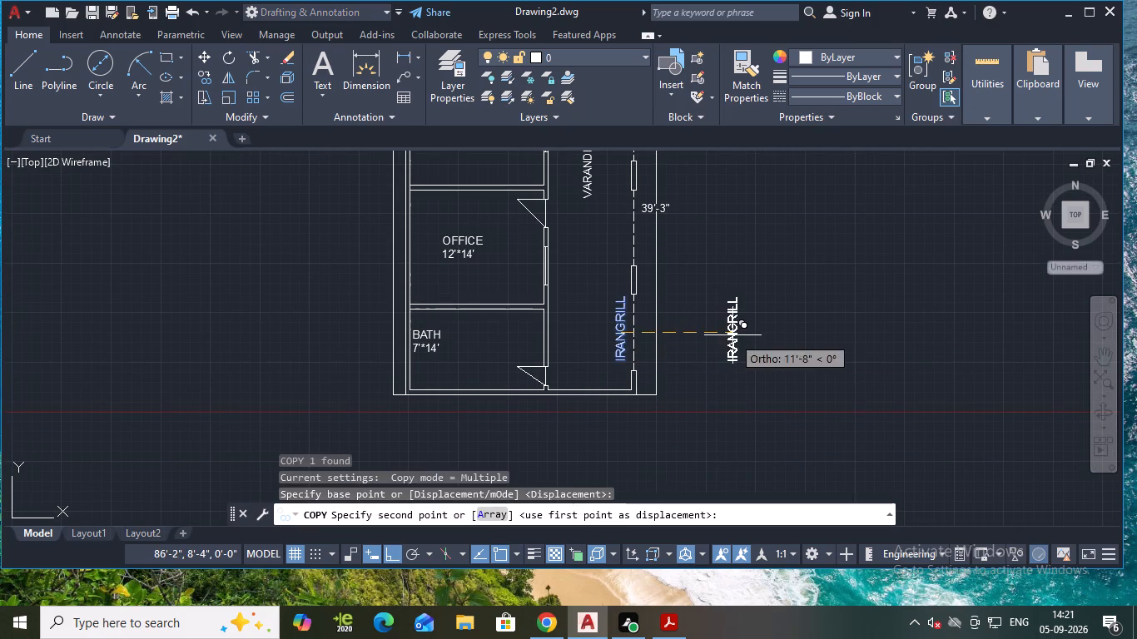
{"action": "key", "text": "Escape"}
Replace the text of the IRANGRILL copy outside the plan with ENTRANCE GRILL.
{"action": "scroll", "coordinate": [732, 334], "scroll_direction": "up", "scroll_amount": 3}
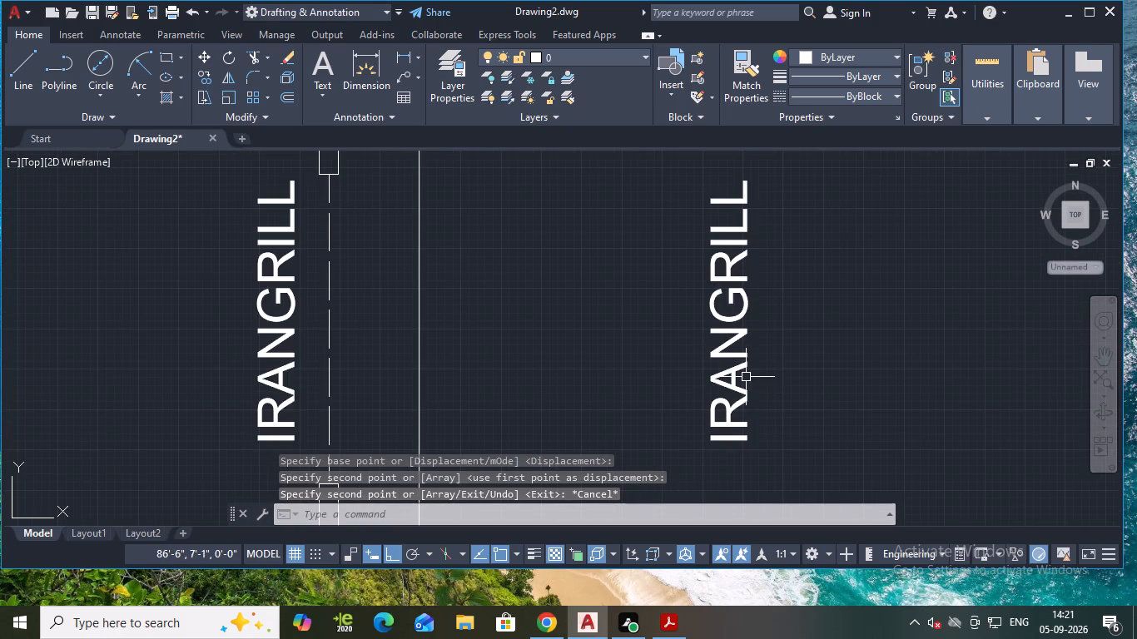
{"action": "double_click", "coordinate": [737, 363]}
{"action": "left_click", "coordinate": [737, 326]}
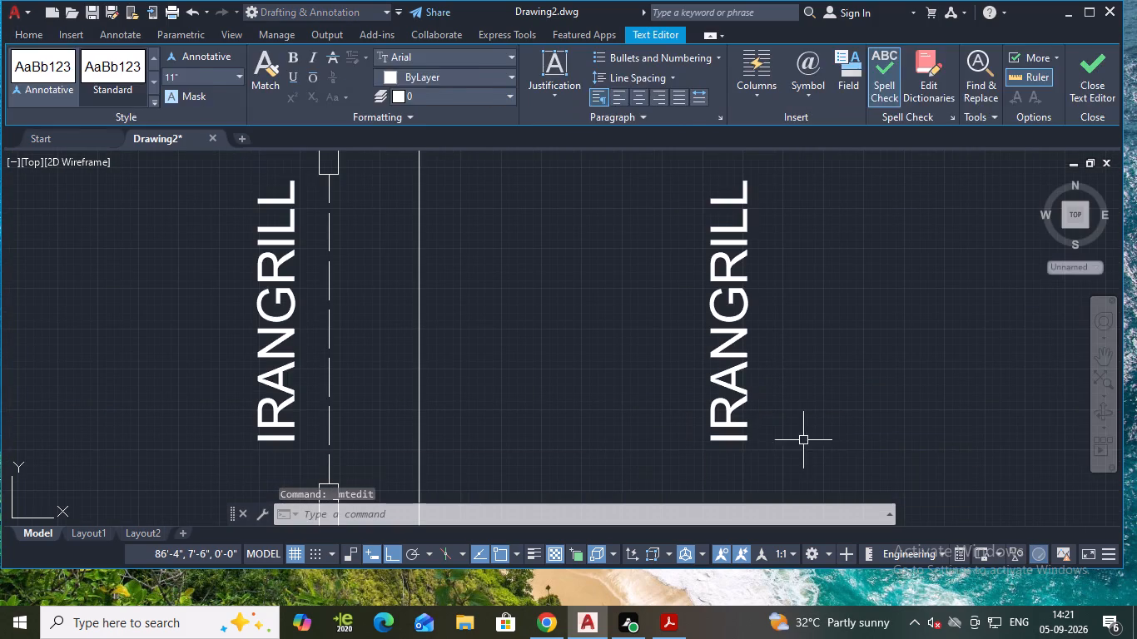
{"action": "double_click", "coordinate": [737, 351]}
{"action": "left_click", "coordinate": [739, 350]}
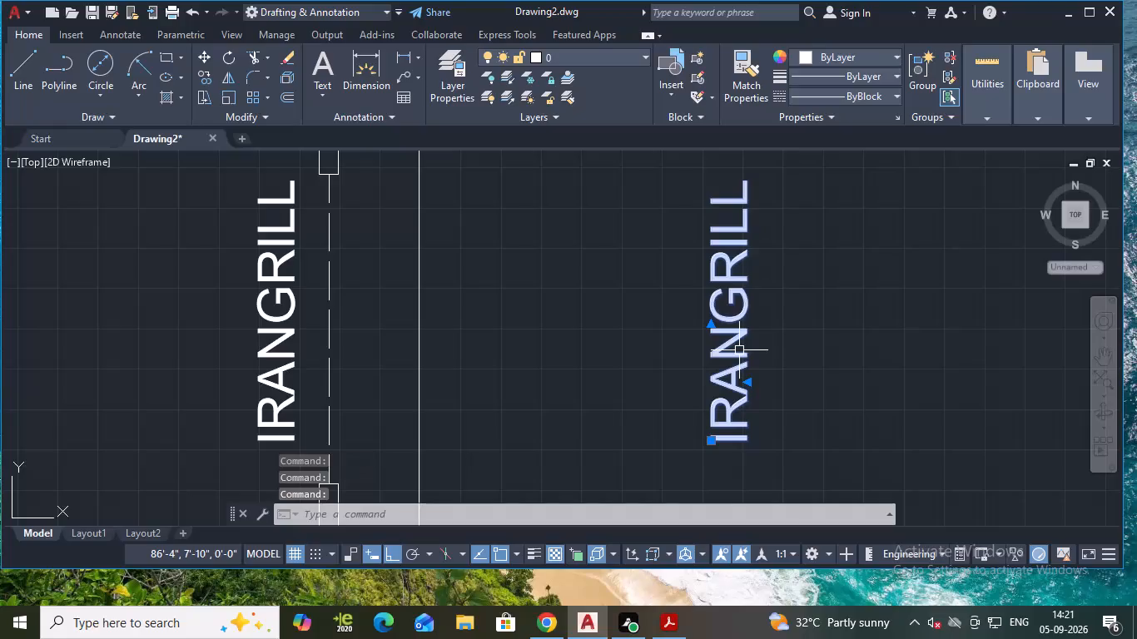
{"action": "left_click", "coordinate": [734, 316]}
{"action": "double_click", "coordinate": [735, 191]}
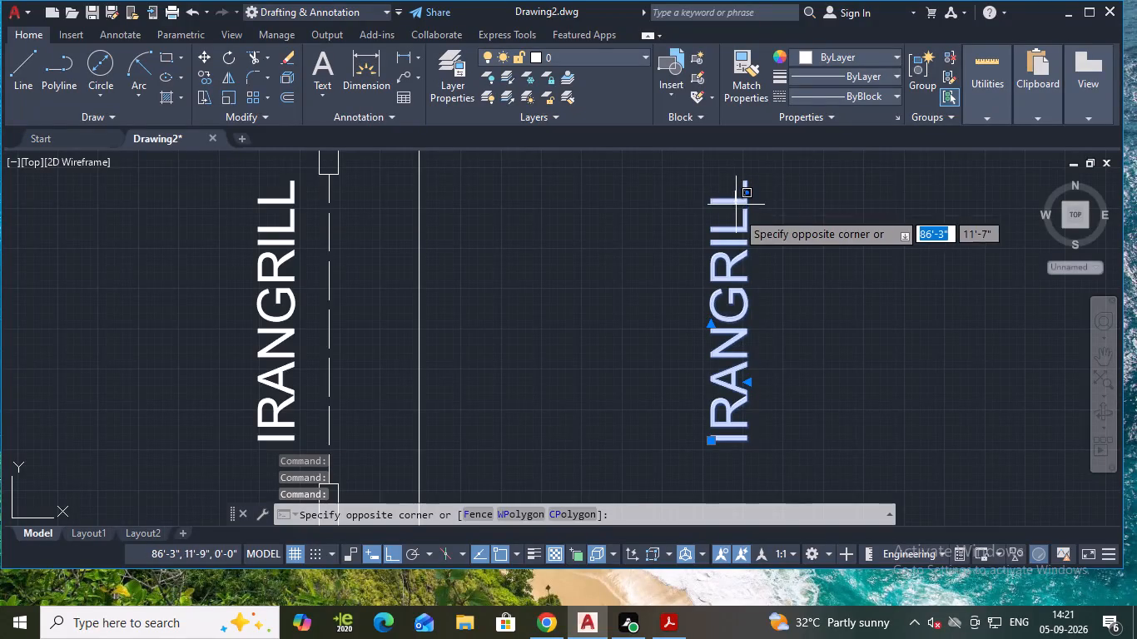
{"action": "double_click", "coordinate": [737, 211]}
{"action": "double_click", "coordinate": [740, 203]}
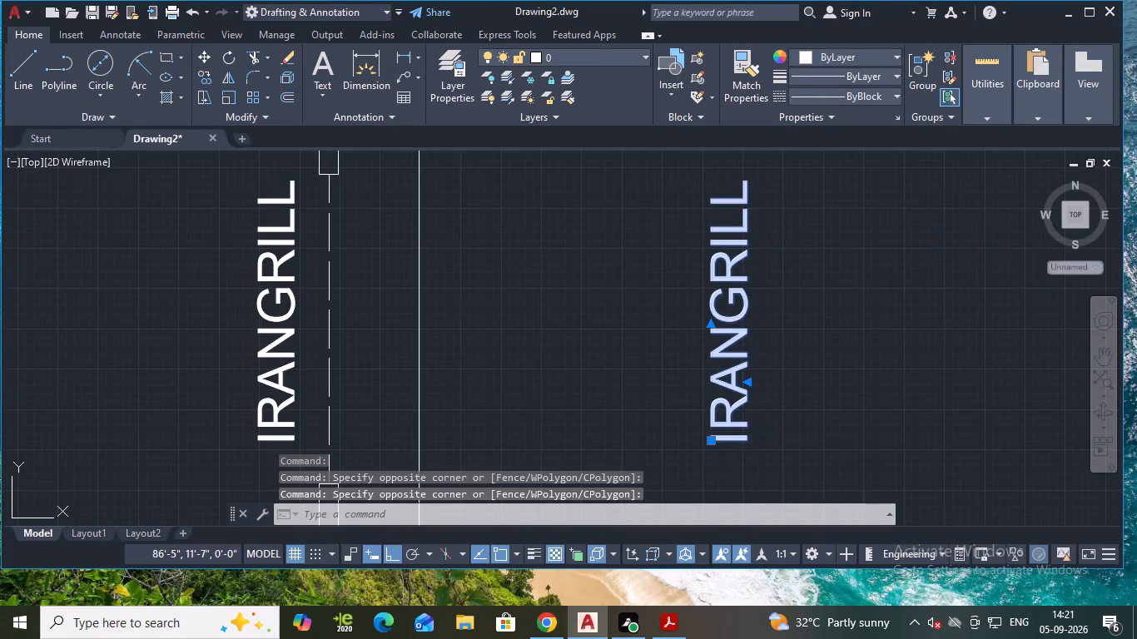
{"action": "left_click", "coordinate": [961, 467]}
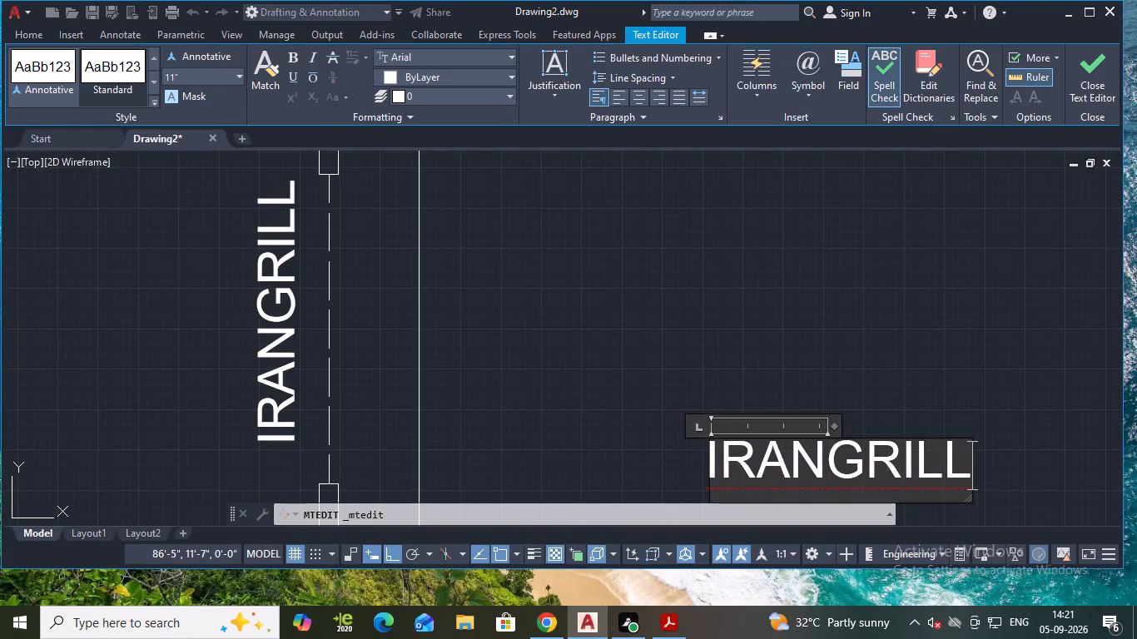
{"action": "key", "text": "BackSpace"}
{"action": "key", "text": "BackSpace"}
{"action": "key", "text": "BackSpace"}
{"action": "key", "text": "BackSpace"}
{"action": "key", "text": "BackSpace"}
{"action": "key", "text": "BackSpace"}
{"action": "key", "text": "BackSpace"}
{"action": "key", "text": "BackSpace"}
{"action": "key", "text": "BackSpace"}
{"action": "key", "text": "BackSpace"}
{"action": "key", "text": "BackSpace"}
{"action": "key", "text": "BackSpace"}
{"action": "key", "text": "BackSpace"}
{"action": "key", "text": "BackSpace"}
{"action": "key", "text": "BackSpace"}
{"action": "key", "text": "BackSpace"}
{"action": "key", "text": "BackSpace"}
{"action": "key", "text": "BackSpace"}
{"action": "key", "text": "BackSpace"}
{"action": "key", "text": "BackSpace"}
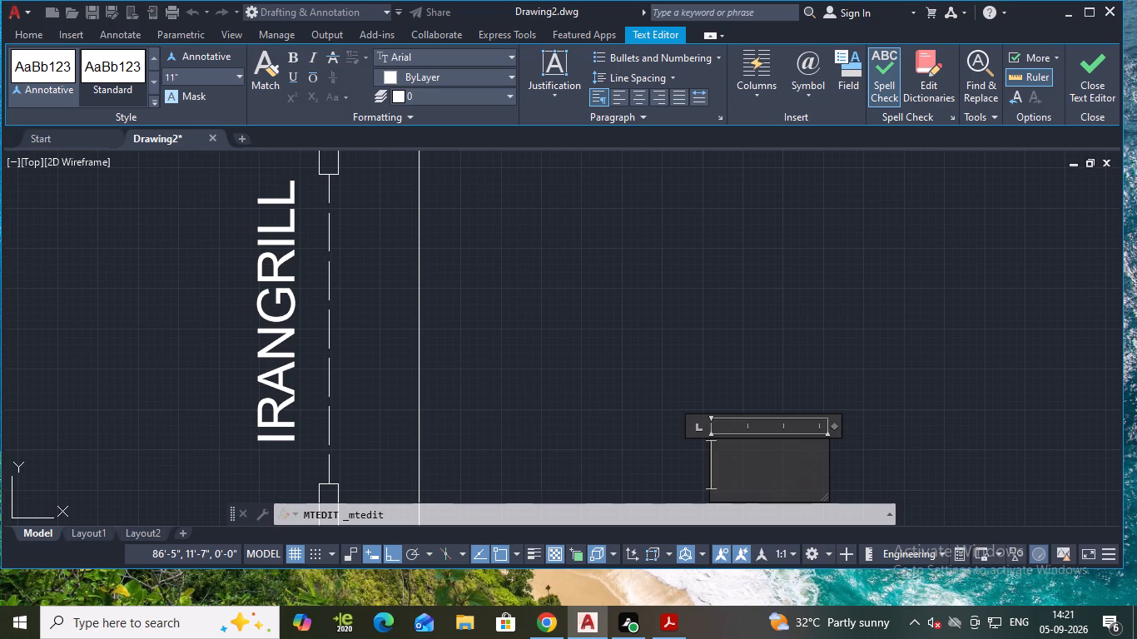
{"action": "type", "text": "ENTRANCE GRILL"}
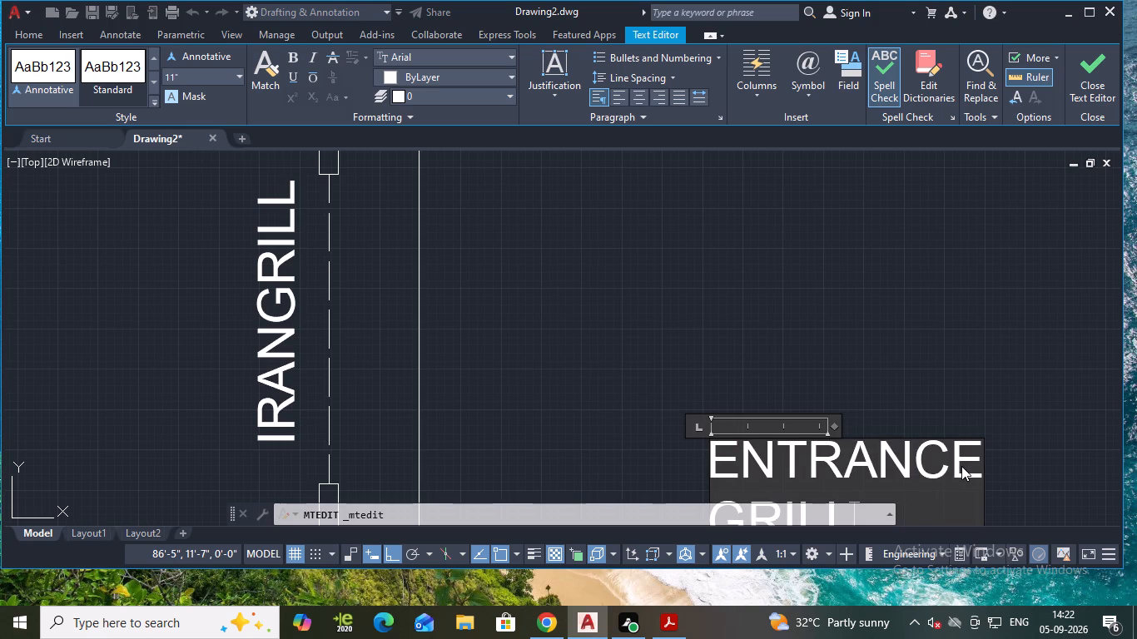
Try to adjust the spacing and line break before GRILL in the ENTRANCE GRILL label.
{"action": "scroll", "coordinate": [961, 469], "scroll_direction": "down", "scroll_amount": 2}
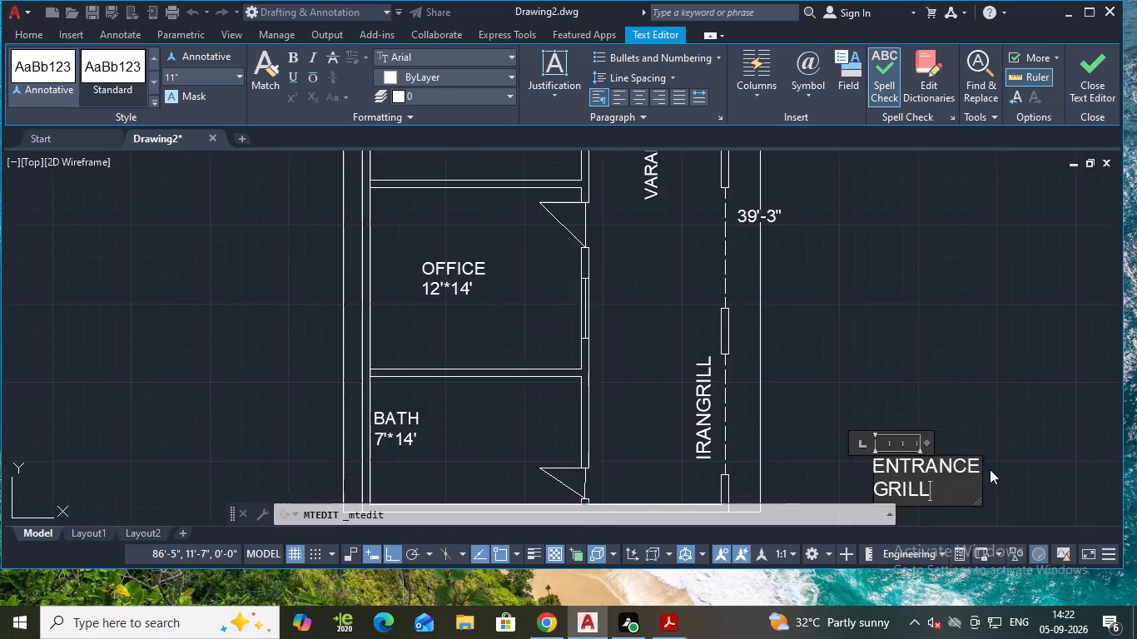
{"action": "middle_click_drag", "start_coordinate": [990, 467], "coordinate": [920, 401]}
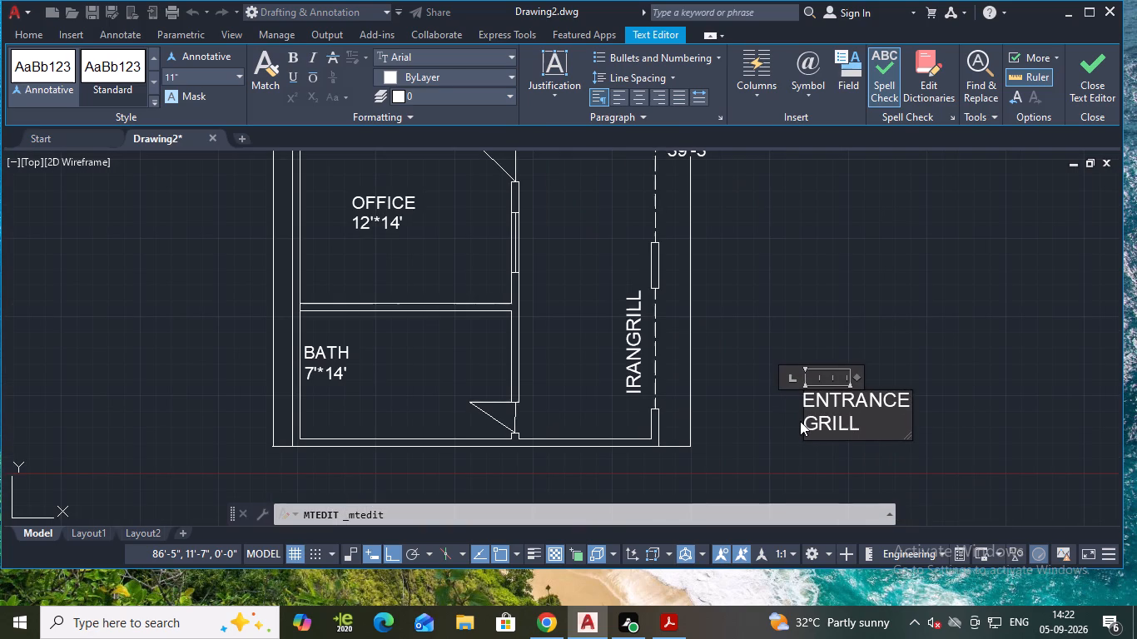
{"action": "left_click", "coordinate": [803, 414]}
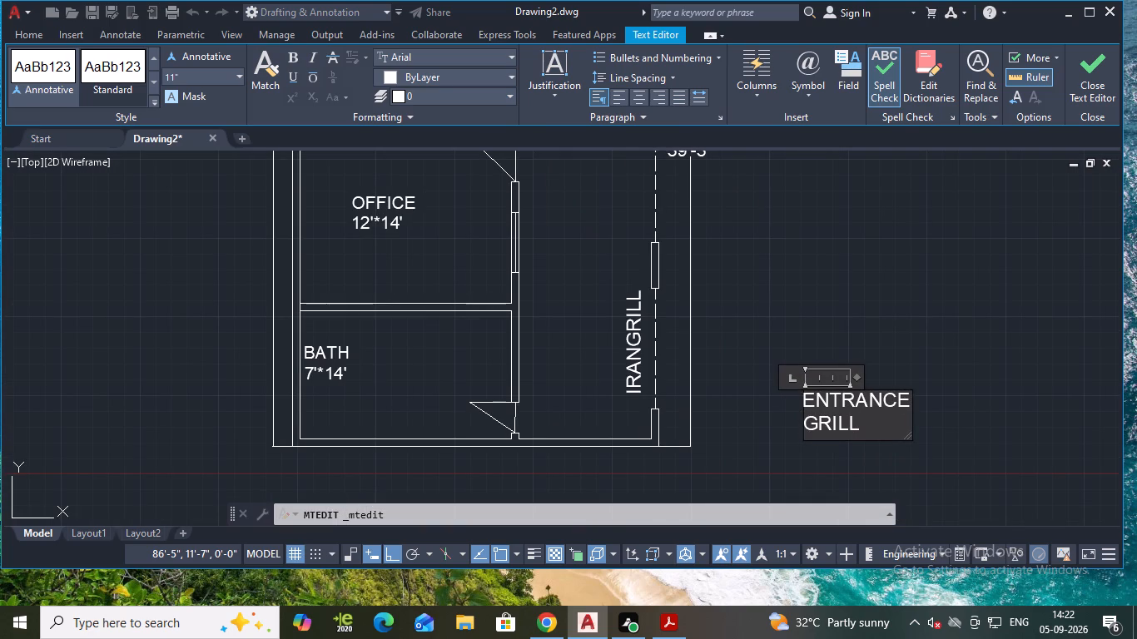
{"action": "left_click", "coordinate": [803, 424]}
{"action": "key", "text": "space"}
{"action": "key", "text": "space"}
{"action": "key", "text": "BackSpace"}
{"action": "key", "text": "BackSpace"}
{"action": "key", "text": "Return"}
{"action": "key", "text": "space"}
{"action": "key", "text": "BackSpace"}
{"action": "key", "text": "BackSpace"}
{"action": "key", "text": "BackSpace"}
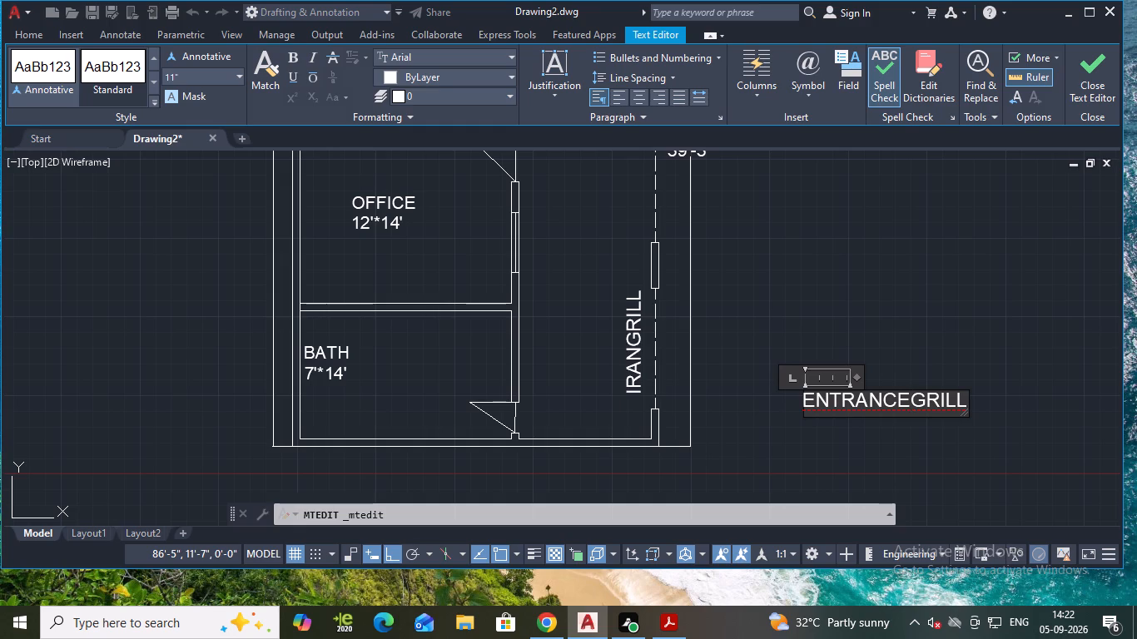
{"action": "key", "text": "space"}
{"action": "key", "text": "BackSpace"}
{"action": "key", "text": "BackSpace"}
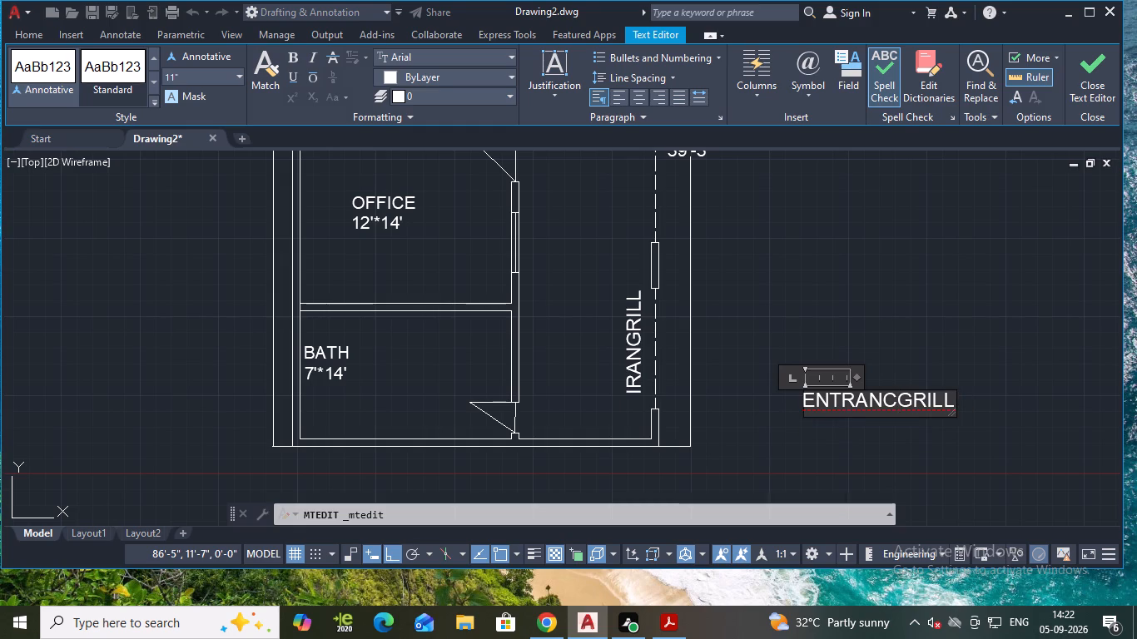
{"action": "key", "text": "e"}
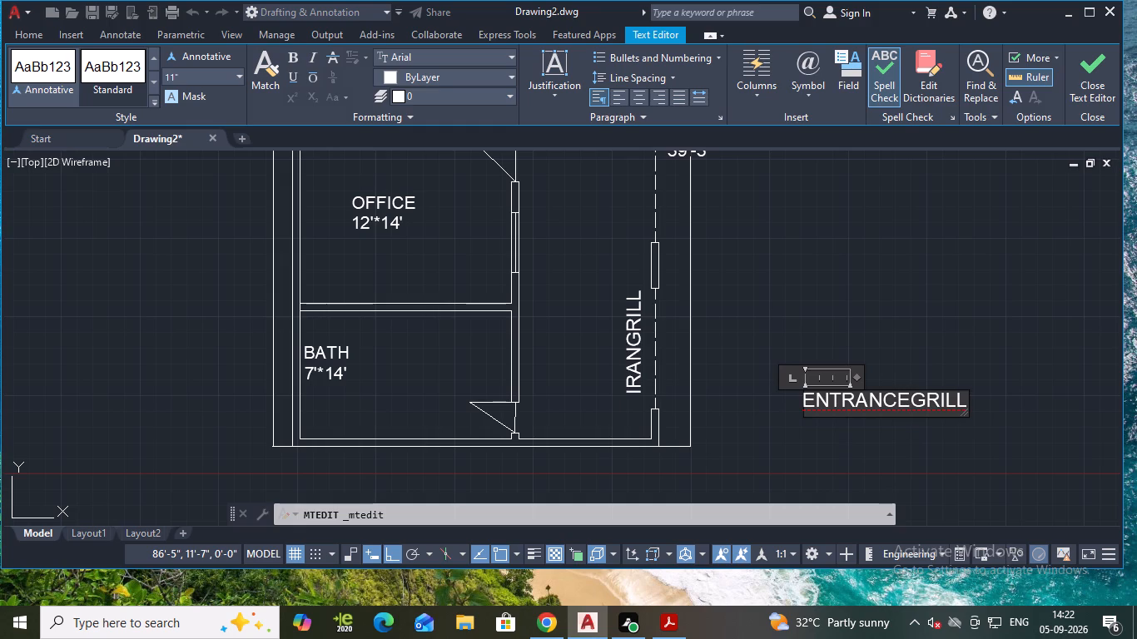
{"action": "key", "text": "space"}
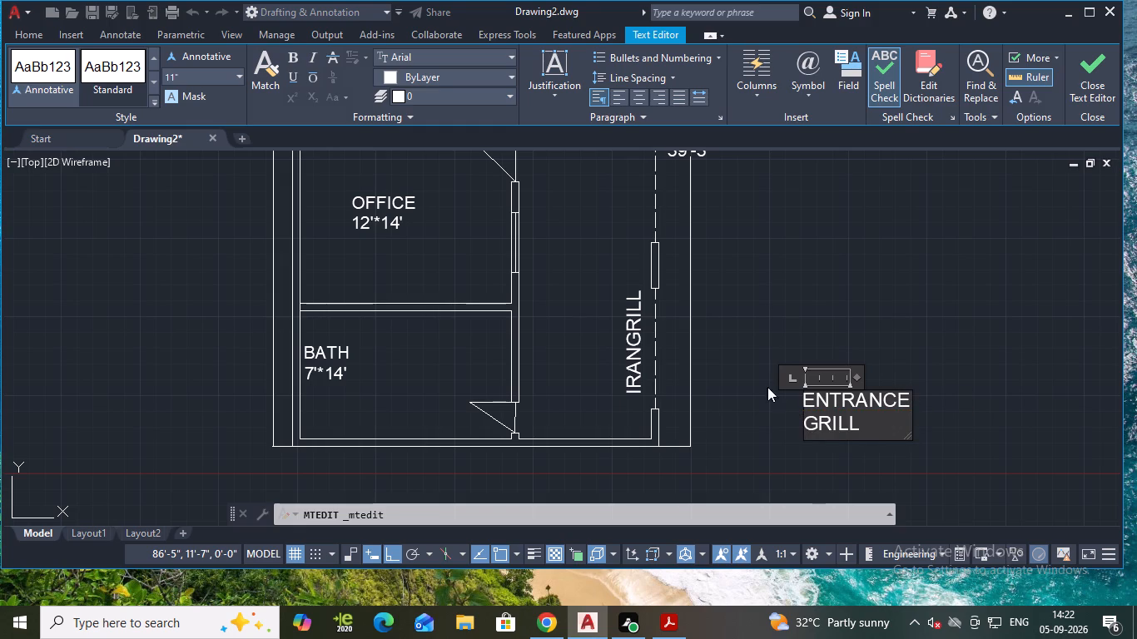
Finish editing the ENTRANCE GRILL label and save its text changes.
{"action": "key", "text": "Escape"}
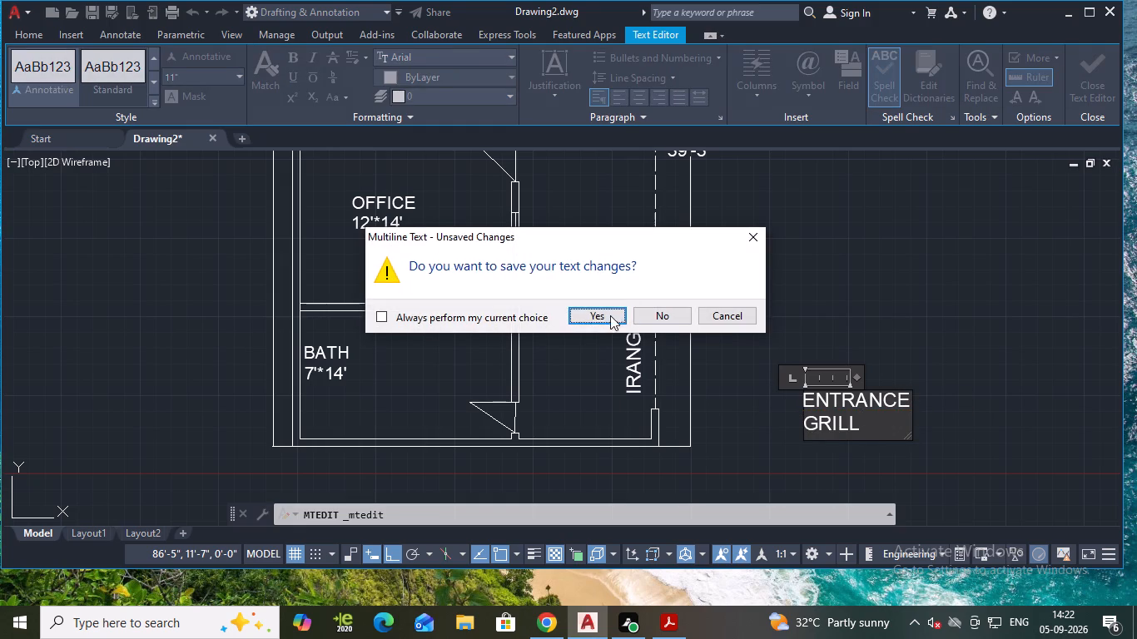
{"action": "left_click", "coordinate": [610, 313]}
Move the ENTRANCE GRILL label, with Ortho off, into the long verandah between the two vertical IRANGRILL labels.
{"action": "middle_click_drag", "start_coordinate": [832, 358], "coordinate": [762, 400]}
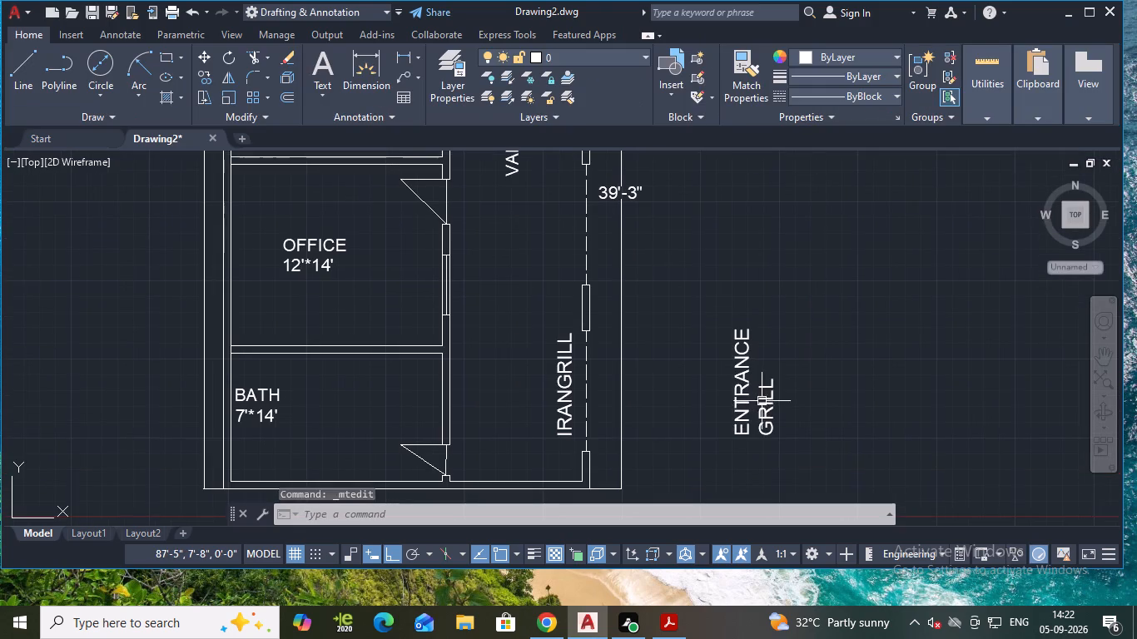
{"action": "left_click", "coordinate": [744, 369]}
{"action": "key", "text": "m"}
{"action": "key", "text": "Return"}
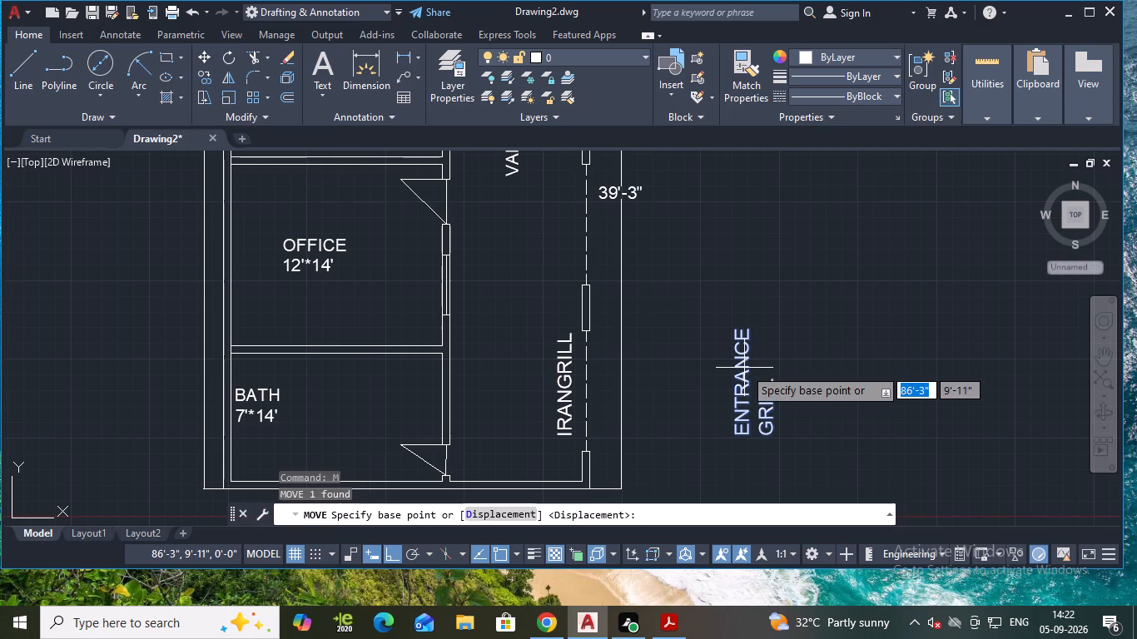
{"action": "left_click", "coordinate": [746, 379]}
{"action": "scroll", "coordinate": [494, 224], "scroll_direction": "down", "scroll_amount": 1}
{"action": "middle_click_drag", "start_coordinate": [516, 214], "coordinate": [549, 324]}
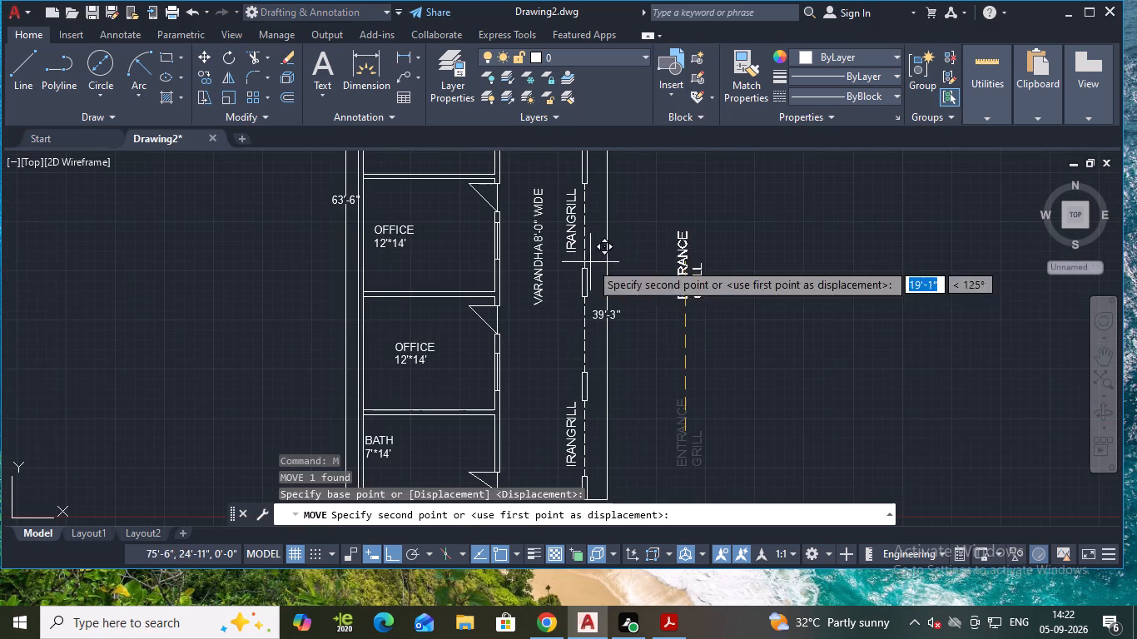
{"action": "key", "text": "ctrl+l"}
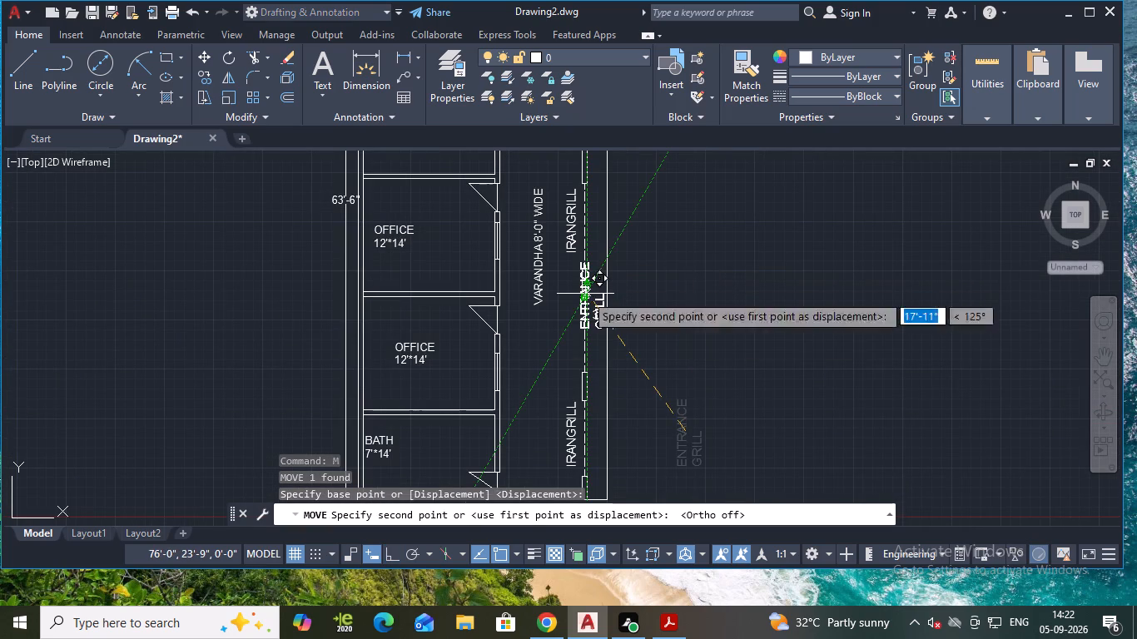
{"action": "left_click", "coordinate": [561, 323]}
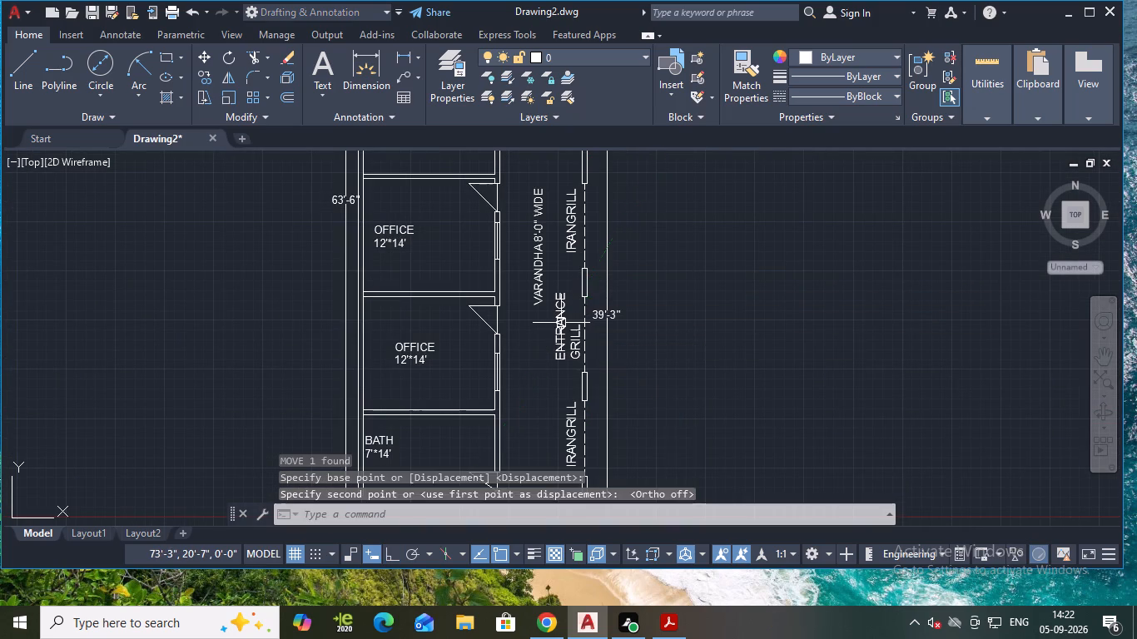
{"action": "key", "text": "Escape"}
{"action": "key", "text": "Escape"}
{"action": "key", "text": "Escape"}
{"action": "key", "text": "Escape"}
{"action": "key", "text": "Escape"}
{"action": "key", "text": "Escape"}
{"action": "key", "text": "Escape"}
{"action": "key", "text": "Escape"}
{"action": "key", "text": "Escape"}
{"action": "key", "text": "Escape"}
{"action": "key", "text": "Escape"}
{"action": "key", "text": "Escape"}
{"action": "key", "text": "Escape"}
{"action": "key", "text": "Escape"}
{"action": "key", "text": "Escape"}
{"action": "key", "text": "Escape"}
{"action": "key", "text": "Escape"}
{"action": "key", "text": "Escape"}
Run the LOGFILEOFF command.
{"action": "scroll", "coordinate": [564, 325], "scroll_direction": "down", "scroll_amount": 2}
{"action": "middle_click", "coordinate": [592, 353]}
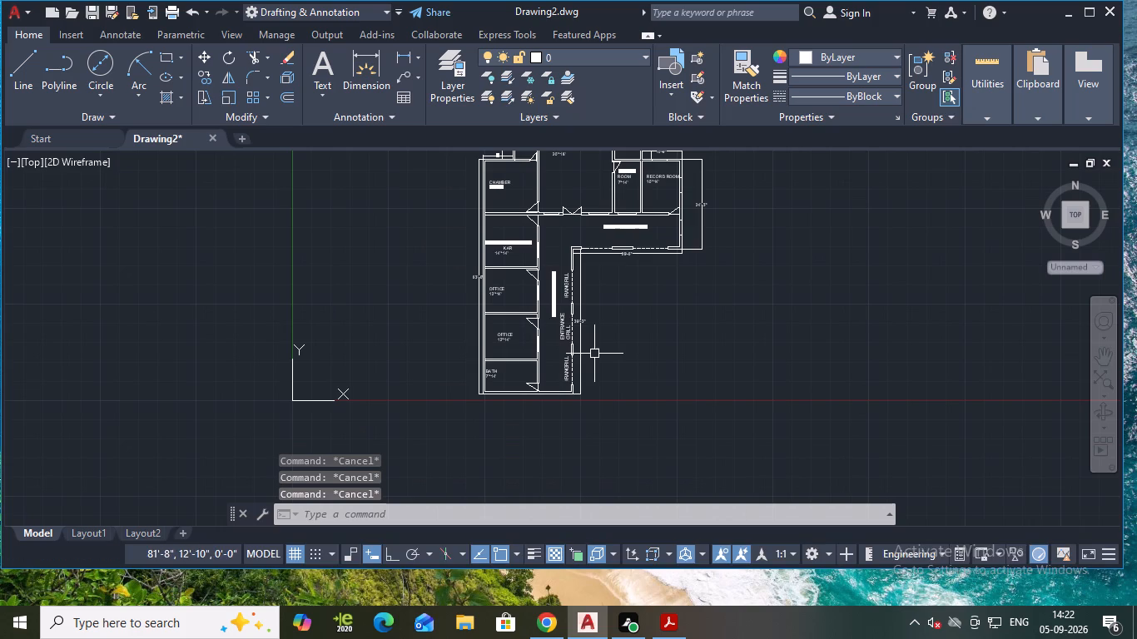
{"action": "scroll", "coordinate": [596, 354], "scroll_direction": "up", "scroll_amount": 2}
{"action": "middle_click_drag", "start_coordinate": [601, 323], "coordinate": [613, 348]}
{"action": "scroll", "coordinate": [613, 348], "scroll_direction": "down", "scroll_amount": 2}
{"action": "middle_click_drag", "start_coordinate": [618, 326], "coordinate": [622, 345]}
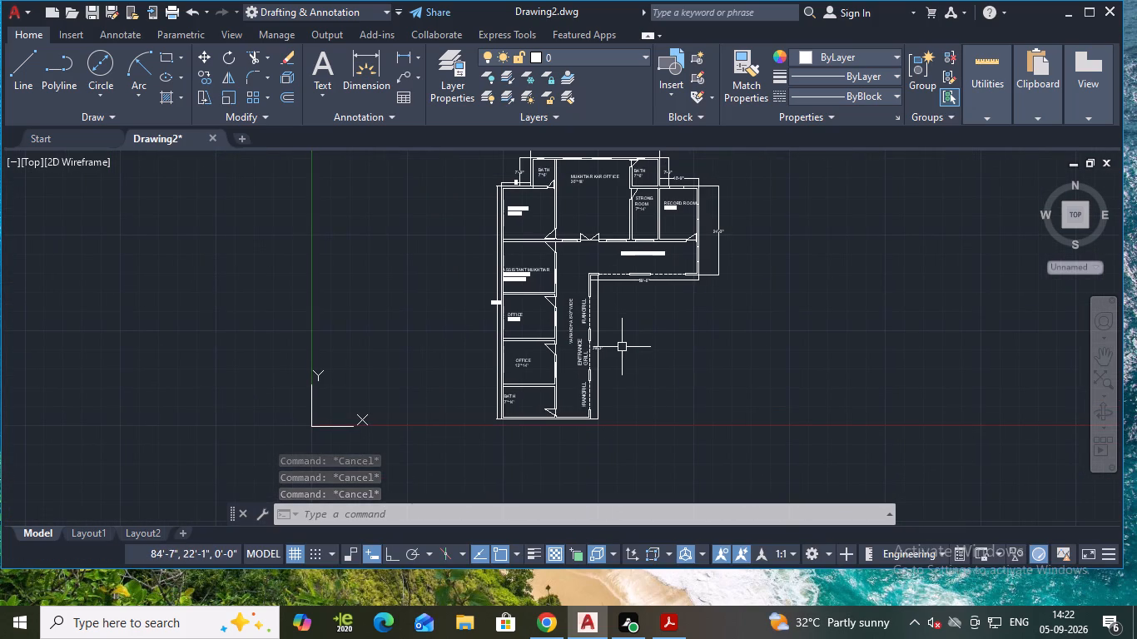
{"action": "left_click", "coordinate": [368, 522]}
{"action": "type", "text": "LOF"}
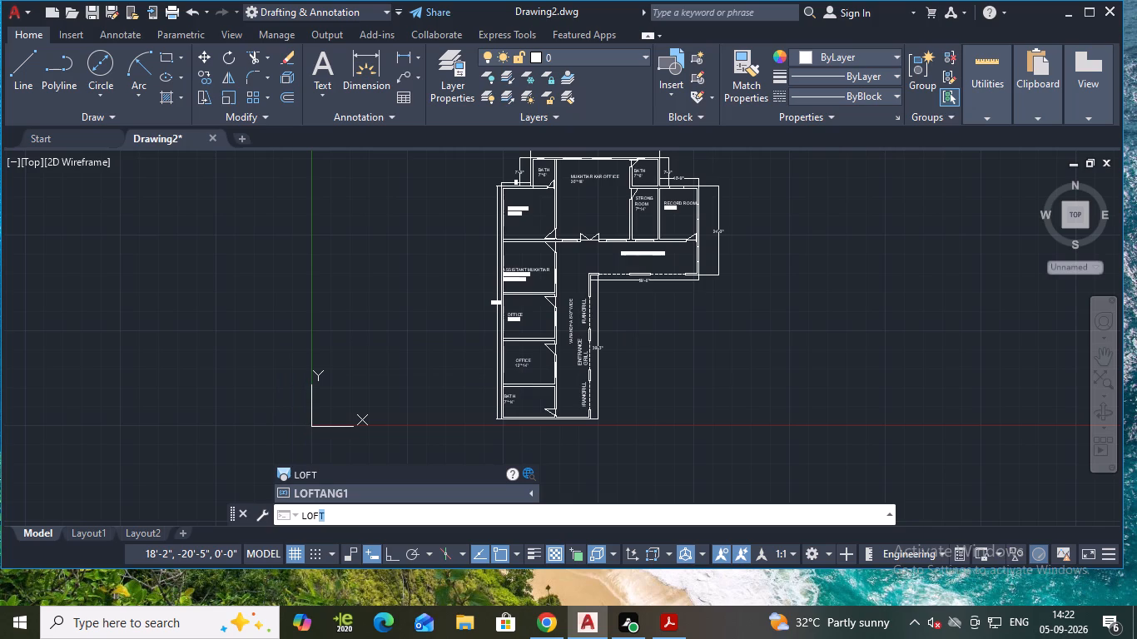
{"action": "key", "text": "BackSpace"}
{"action": "key", "text": "BackSpace"}
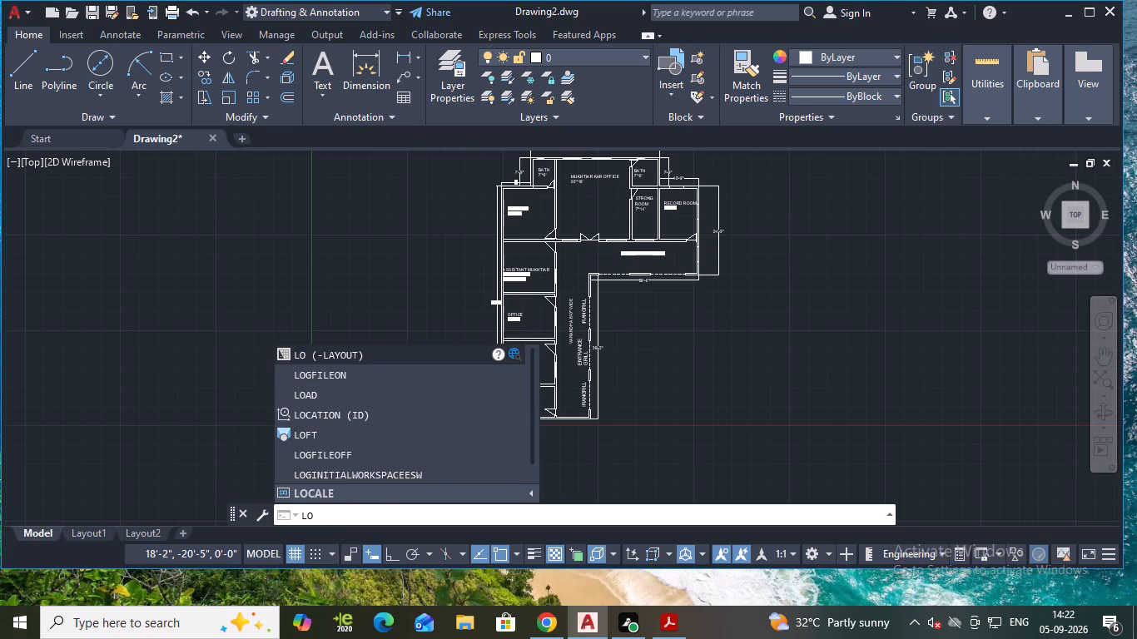
{"action": "key", "text": "g"}
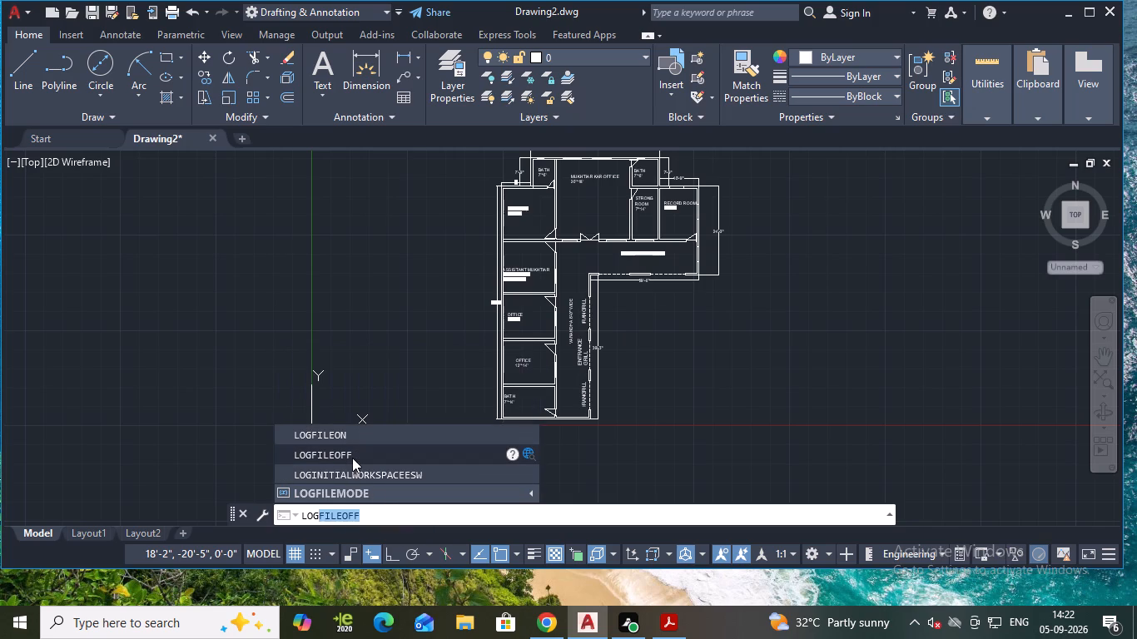
{"action": "left_click", "coordinate": [352, 458]}
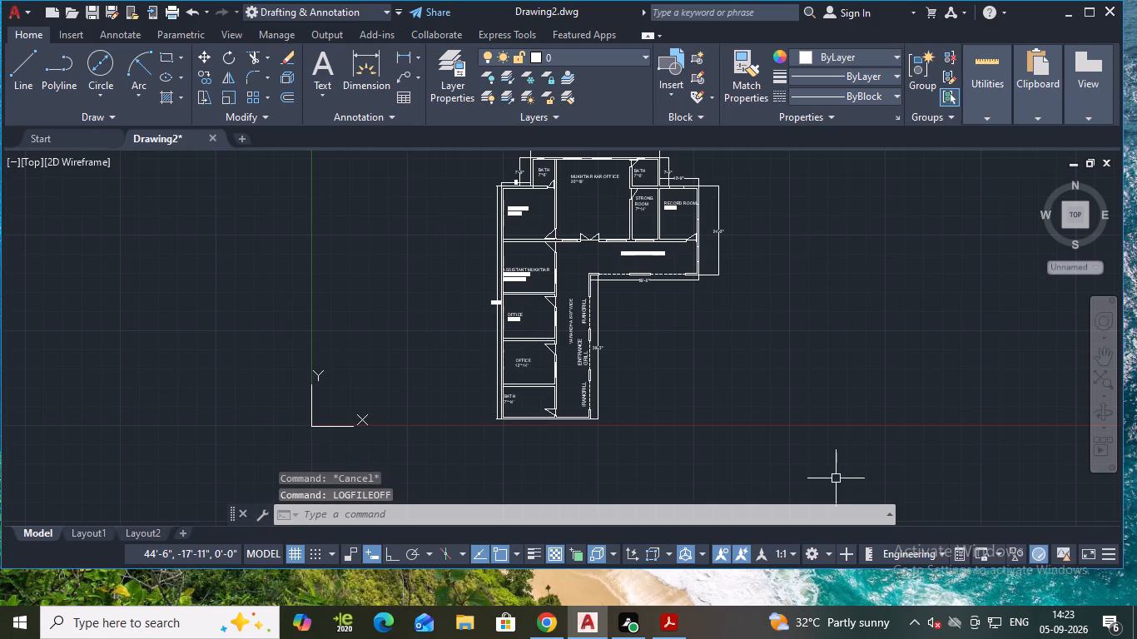
Examine the whole floor plan, checking the room labels, grill labels and dimensions before plotting.
{"action": "middle_click_drag", "start_coordinate": [679, 324], "coordinate": [628, 396]}
{"action": "scroll", "coordinate": [495, 364], "scroll_direction": "up", "scroll_amount": 1}
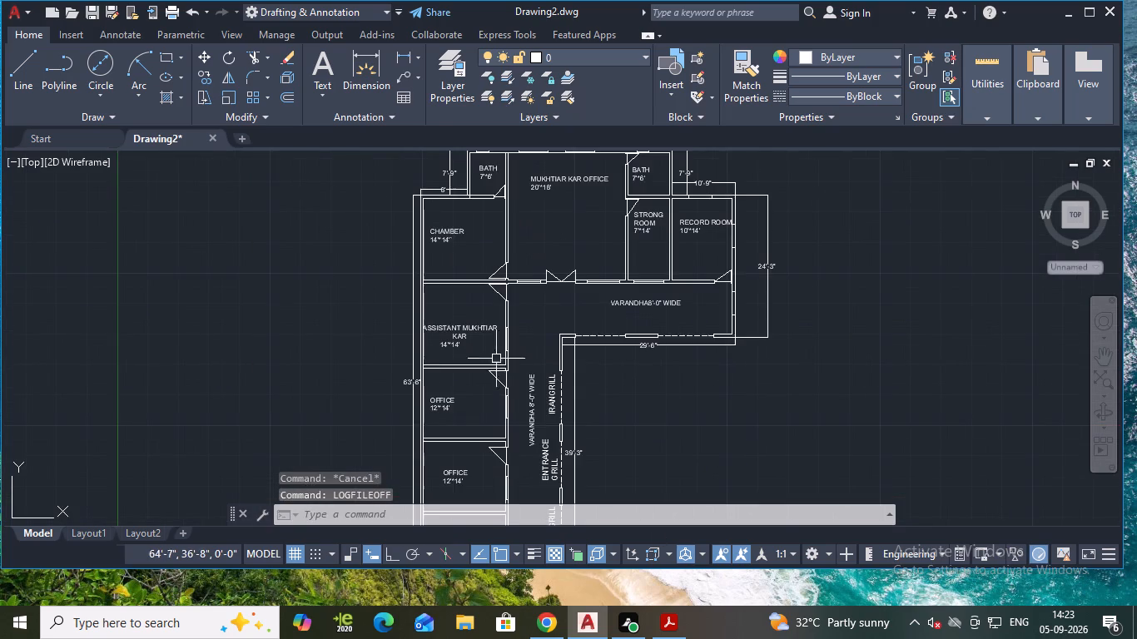
{"action": "scroll", "coordinate": [627, 342], "scroll_direction": "down", "scroll_amount": 1}
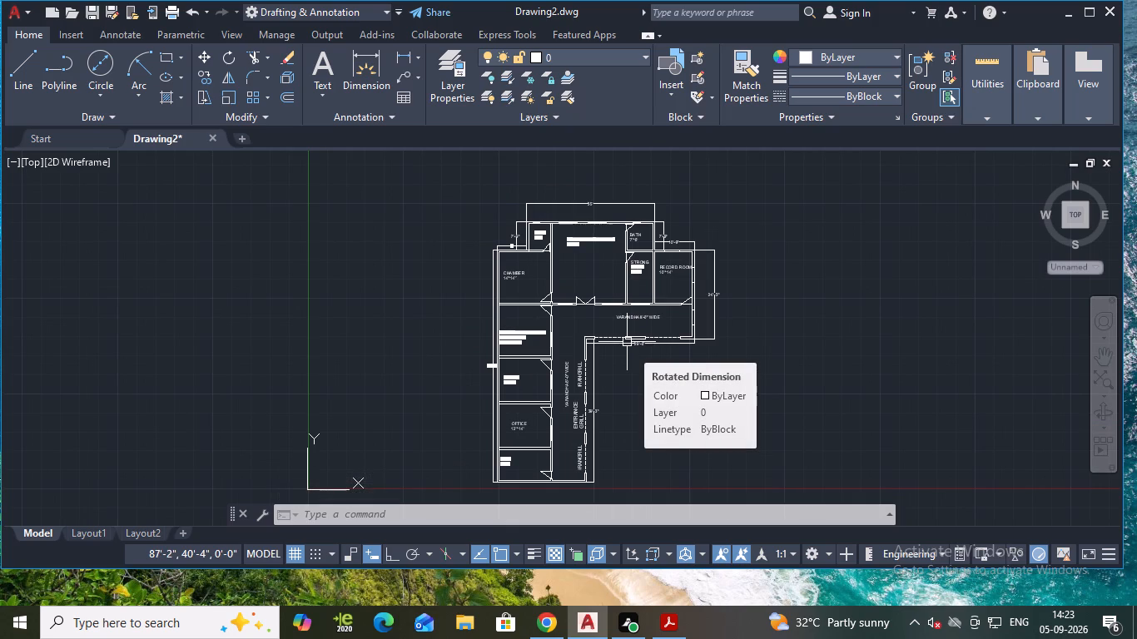
{"action": "scroll", "coordinate": [643, 392], "scroll_direction": "up", "scroll_amount": 1}
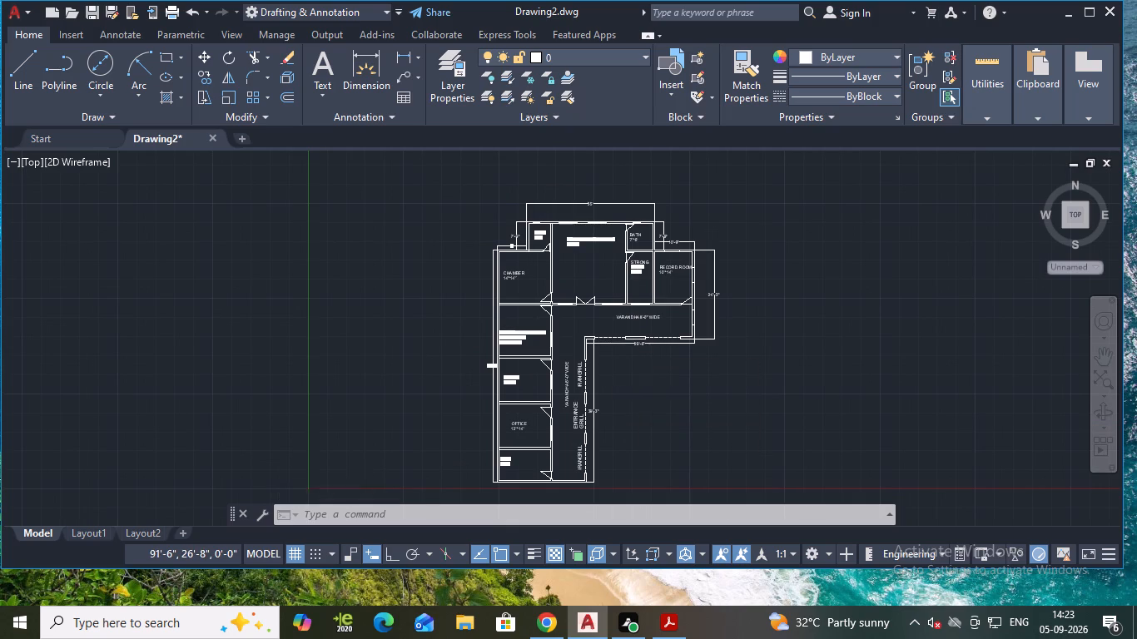
{"action": "scroll", "coordinate": [643, 392], "scroll_direction": "up", "scroll_amount": 1}
{"action": "scroll", "coordinate": [639, 363], "scroll_direction": "down", "scroll_amount": 2}
{"action": "middle_click_drag", "start_coordinate": [638, 433], "coordinate": [636, 398]}
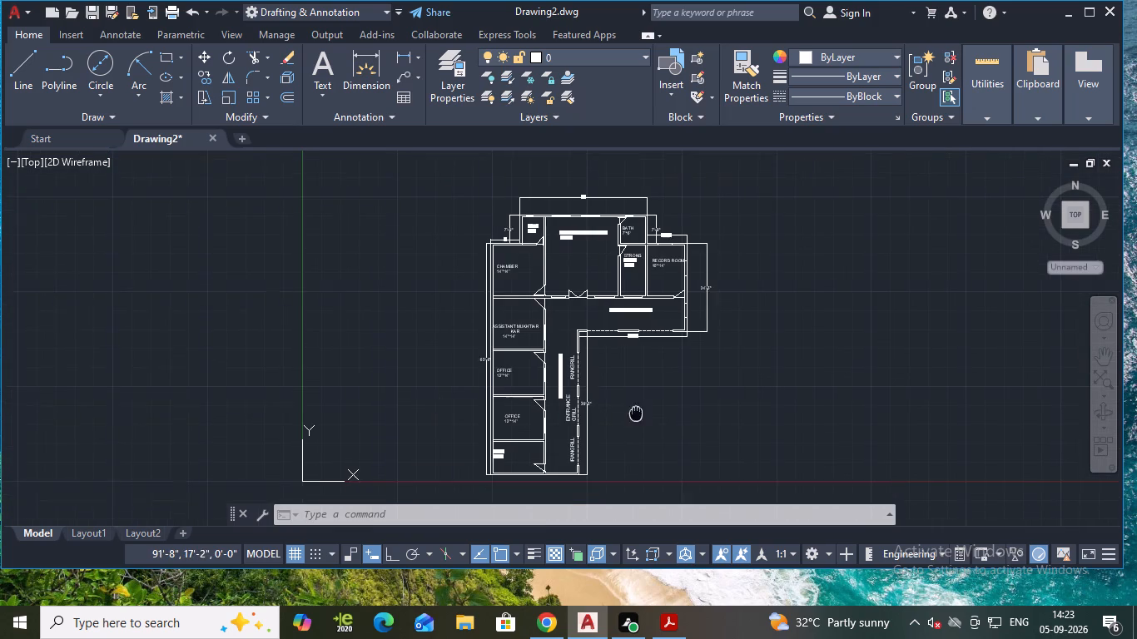
{"action": "middle_click_drag", "start_coordinate": [636, 398], "coordinate": [640, 355]}
{"action": "middle_click_drag", "start_coordinate": [640, 348], "coordinate": [644, 393]}
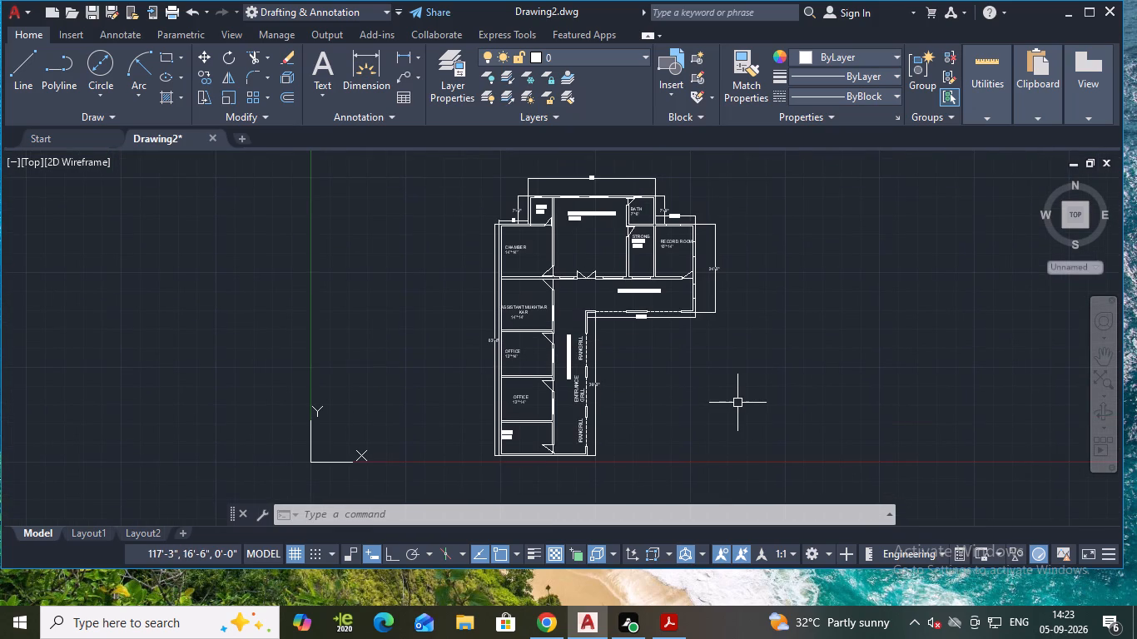
Start a plot of the model, centre it on the sheet and set the plotter to DWG To PDF.pc3.
{"action": "type", "text": "PLOT"}
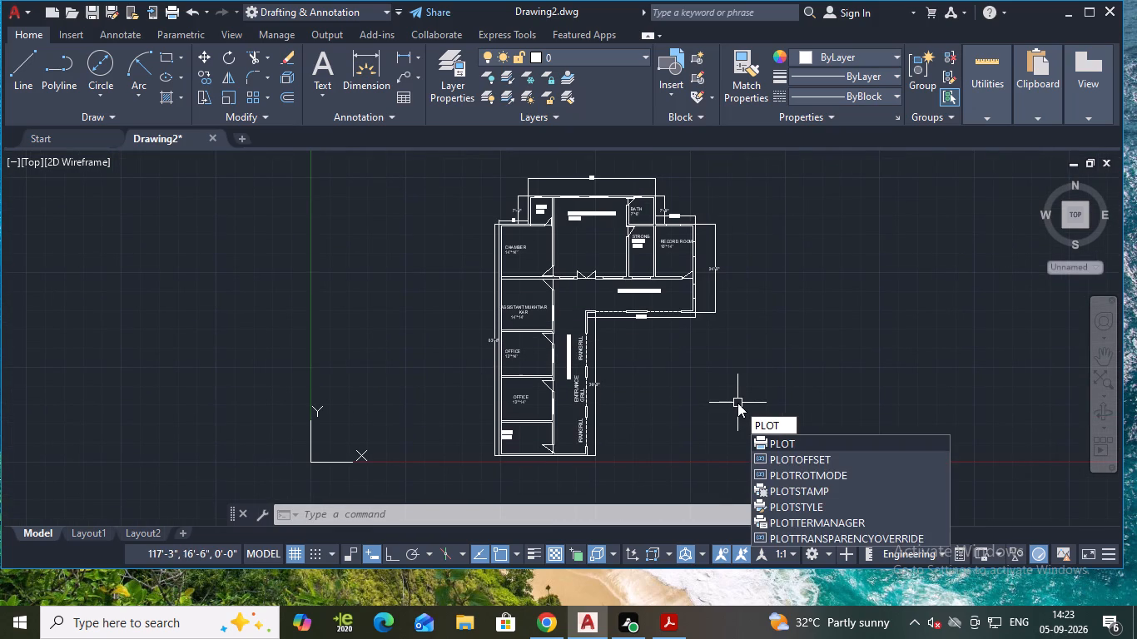
{"action": "key", "text": "Return"}
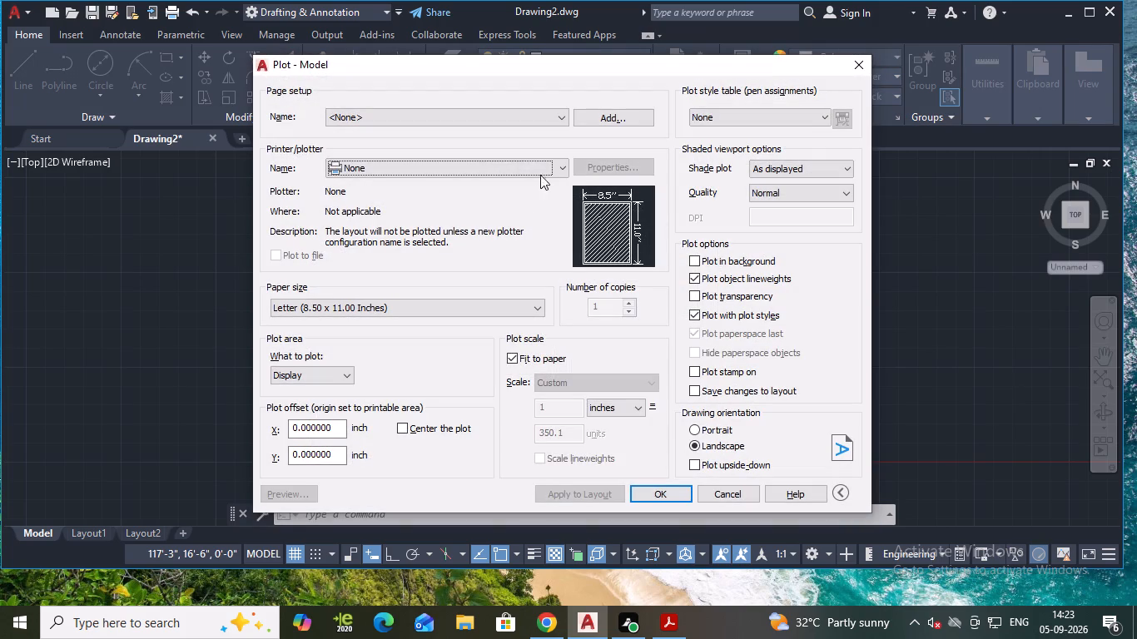
{"action": "left_click", "coordinate": [564, 166]}
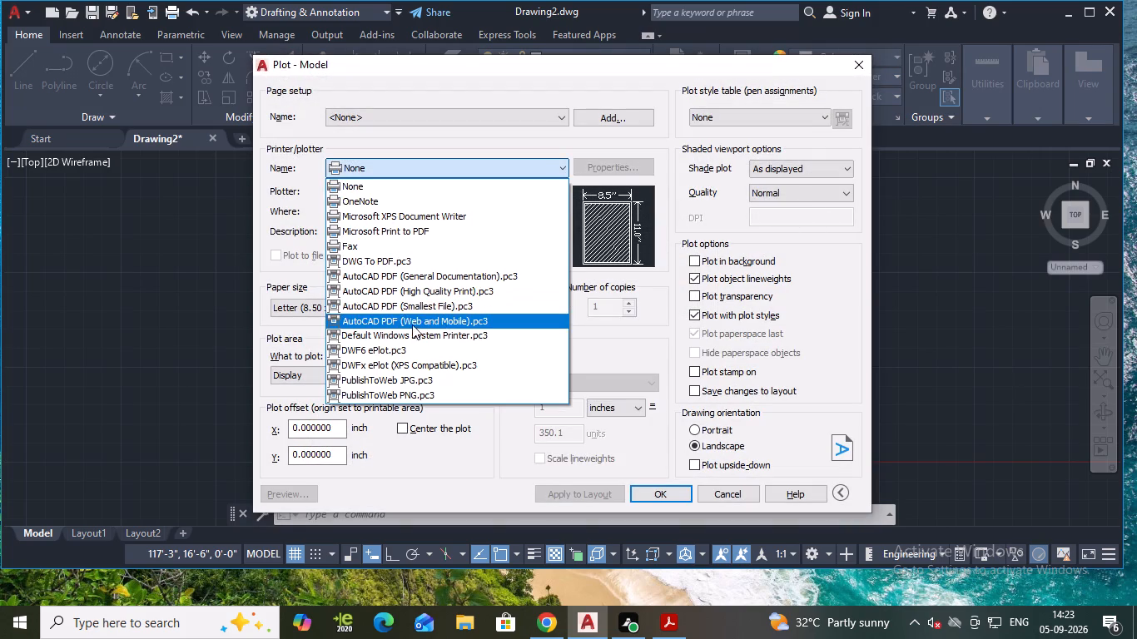
{"action": "scroll", "coordinate": [413, 341], "scroll_direction": "down", "scroll_amount": 2}
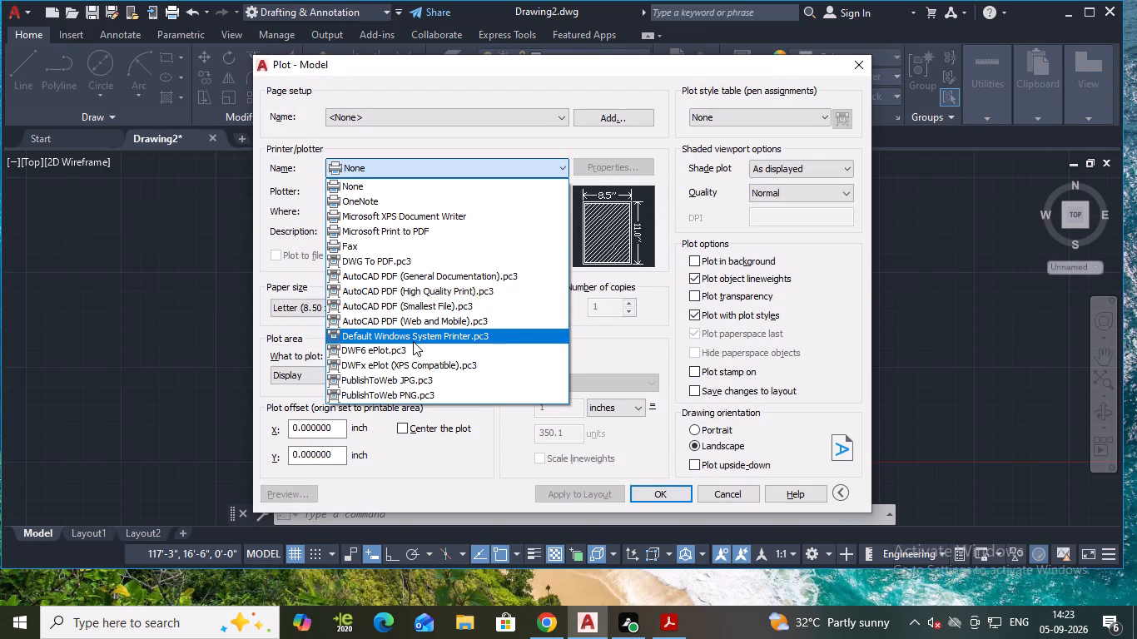
{"action": "left_click", "coordinate": [562, 168]}
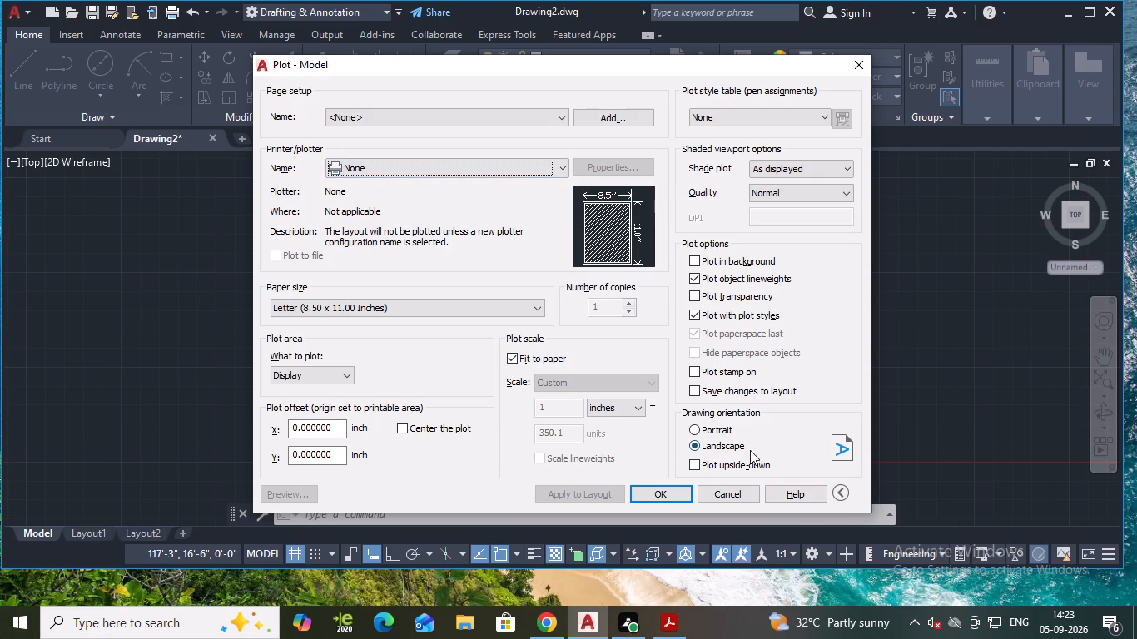
{"action": "left_click", "coordinate": [410, 427]}
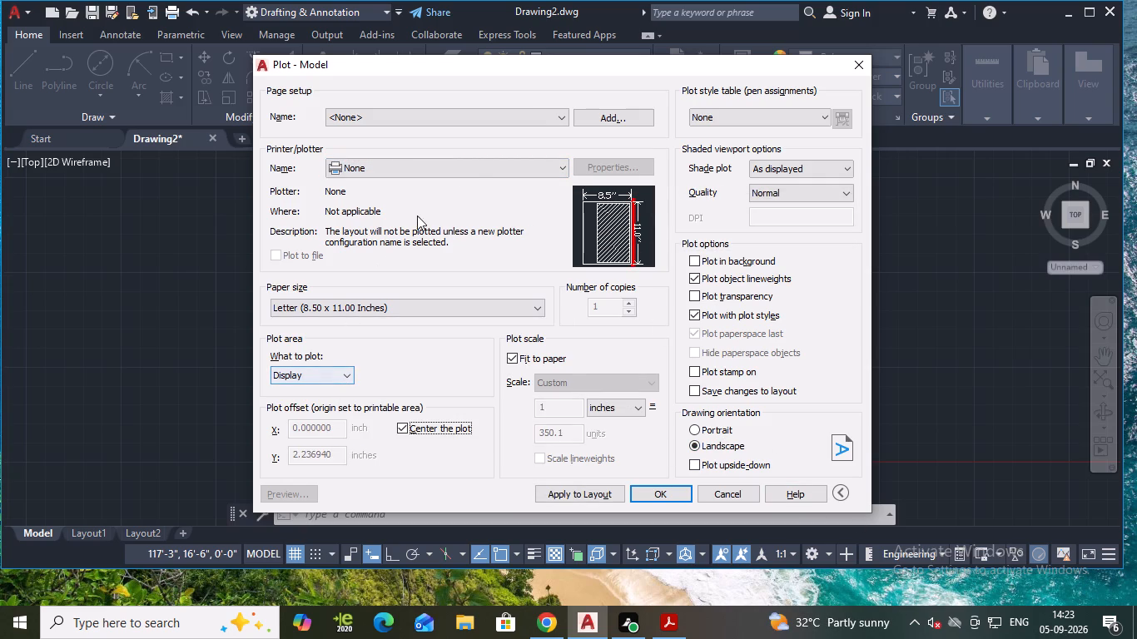
{"action": "left_click", "coordinate": [479, 174]}
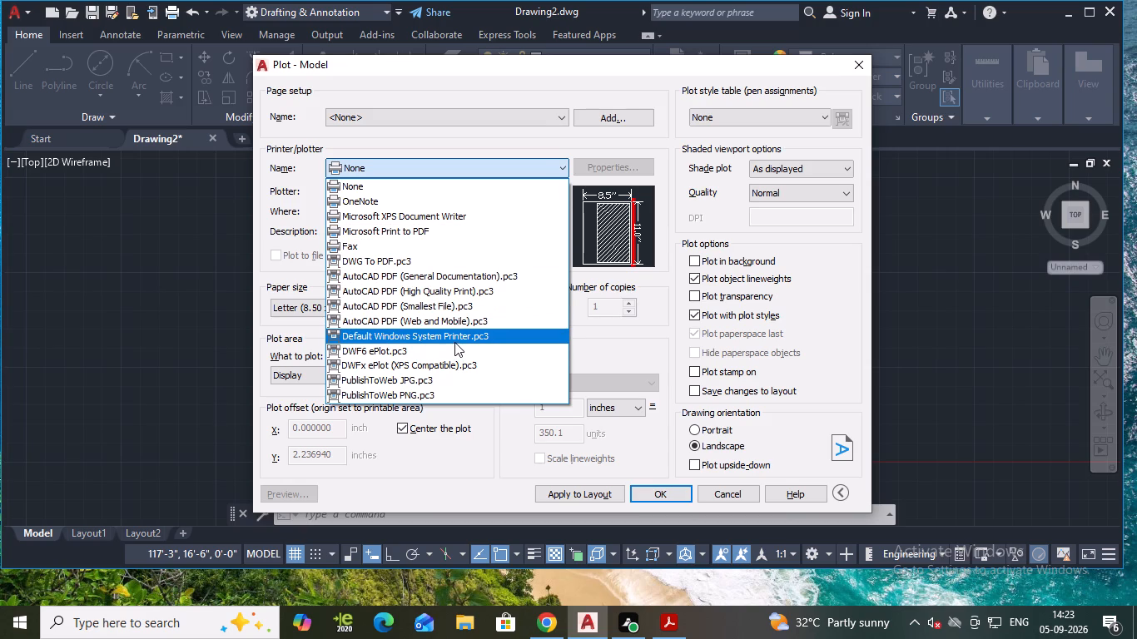
{"action": "left_click", "coordinate": [473, 252]}
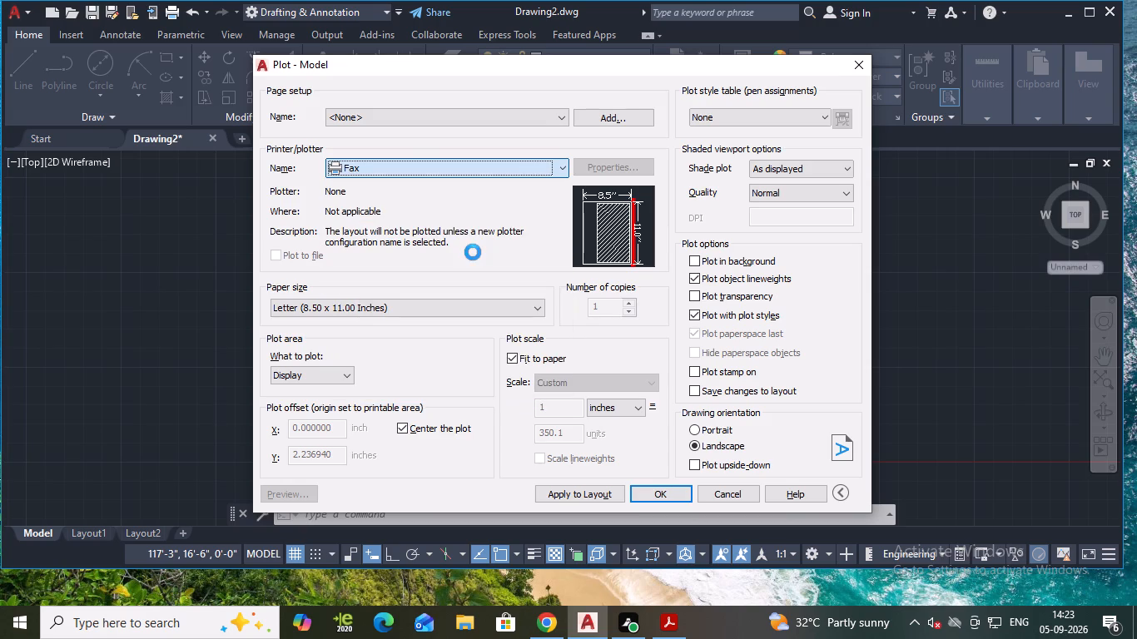
{"action": "left_click", "coordinate": [529, 168]}
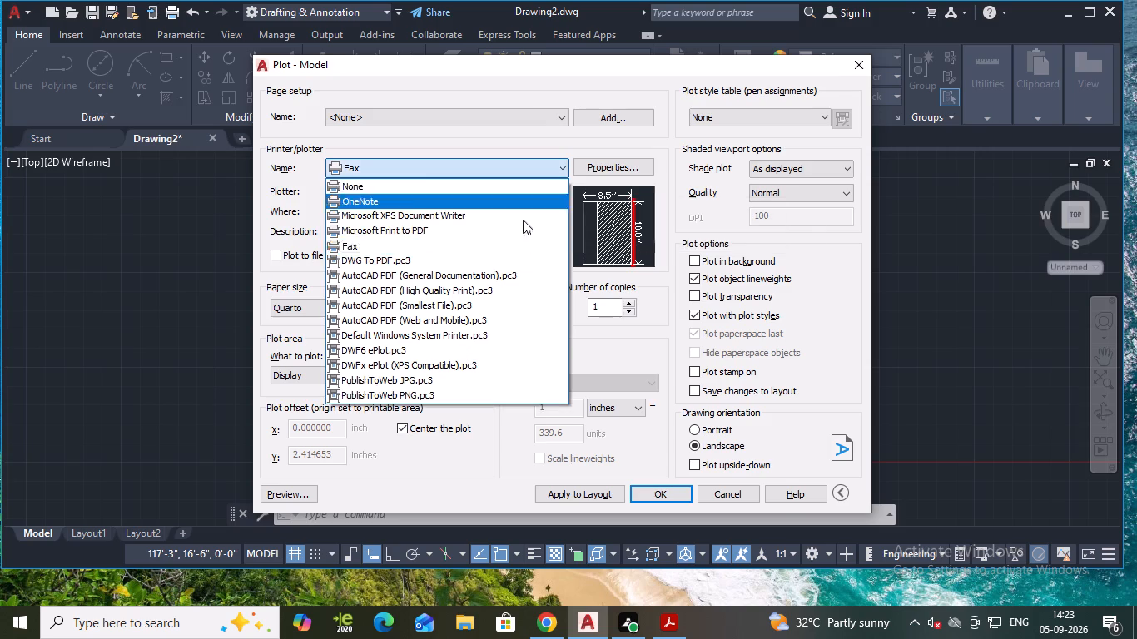
{"action": "left_click", "coordinate": [510, 261]}
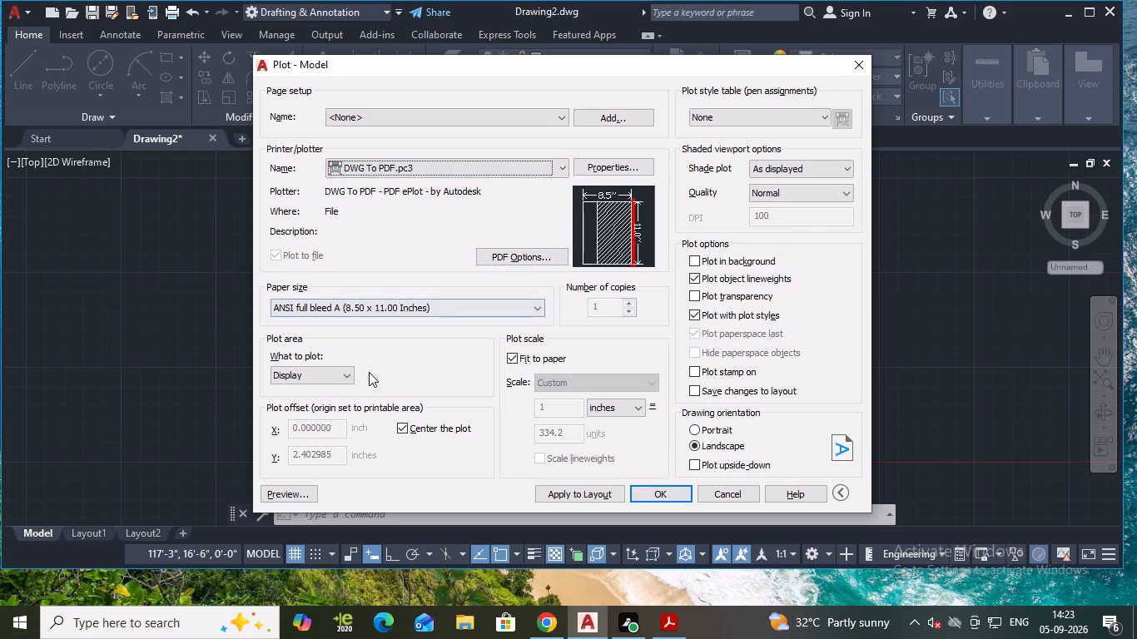
Set the plot area to a window enclosing the whole floor plan with its outer dimensions.
{"action": "left_click", "coordinate": [346, 374]}
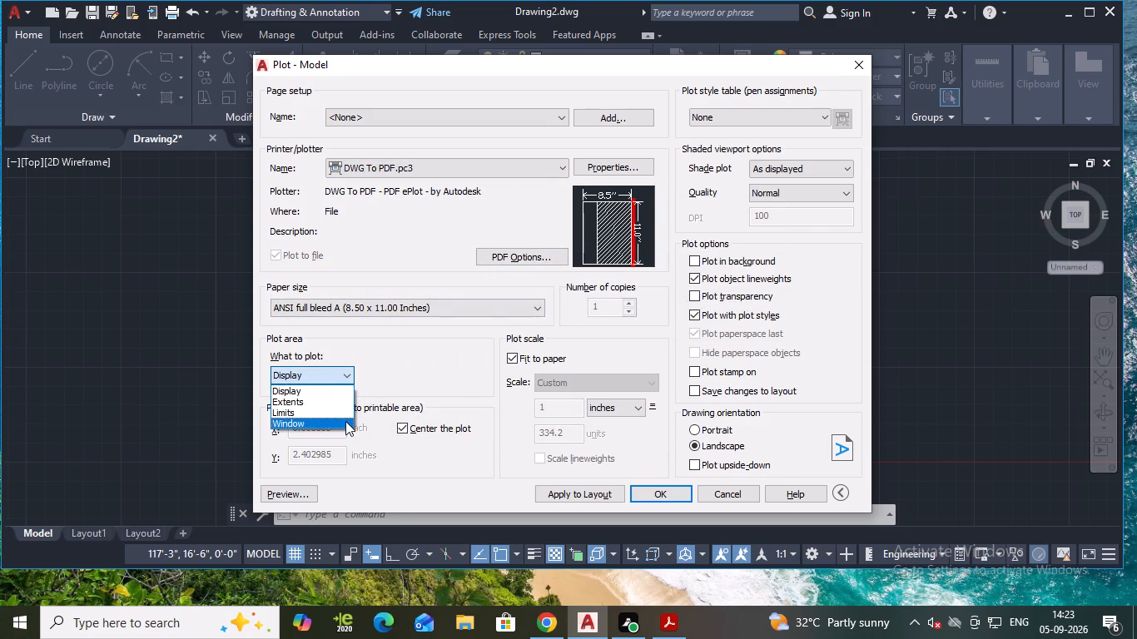
{"action": "left_click", "coordinate": [345, 421]}
{"action": "left_click", "coordinate": [427, 173]}
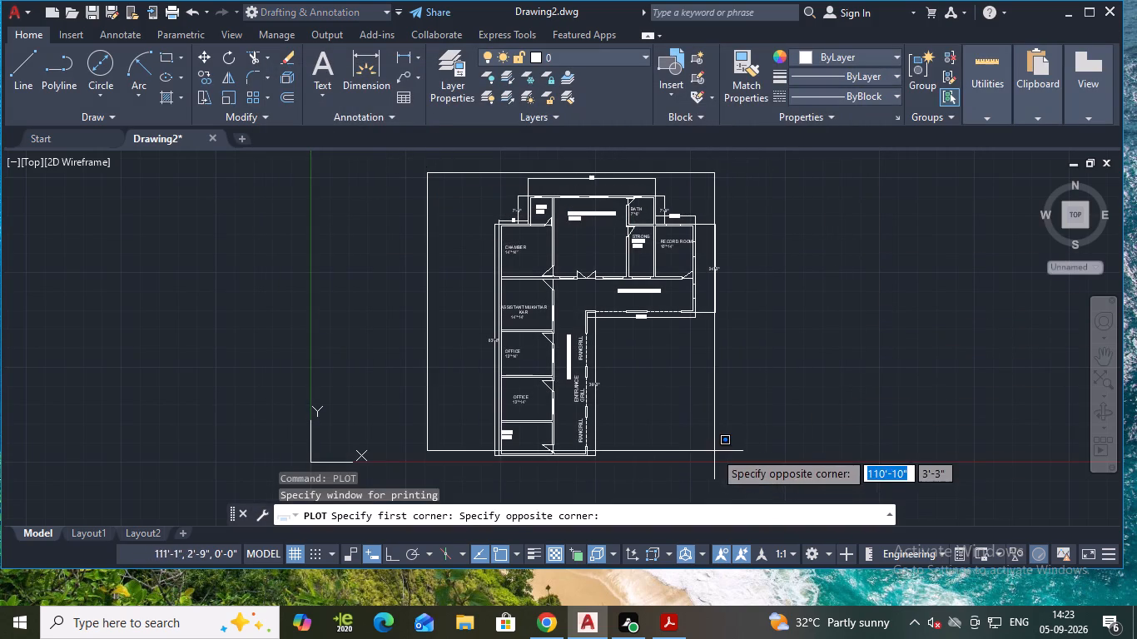
{"action": "left_click", "coordinate": [742, 472]}
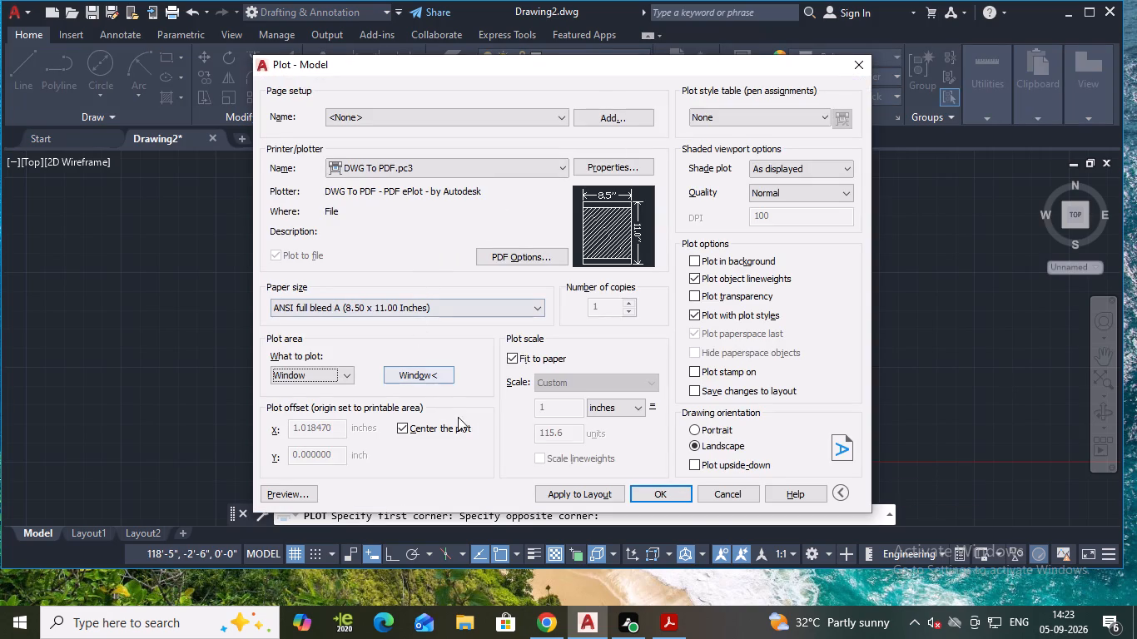
Plot the floor plan to a PDF named OFFICE PLAN in the Documents folder and close the opened PDF.
{"action": "left_click", "coordinate": [661, 493]}
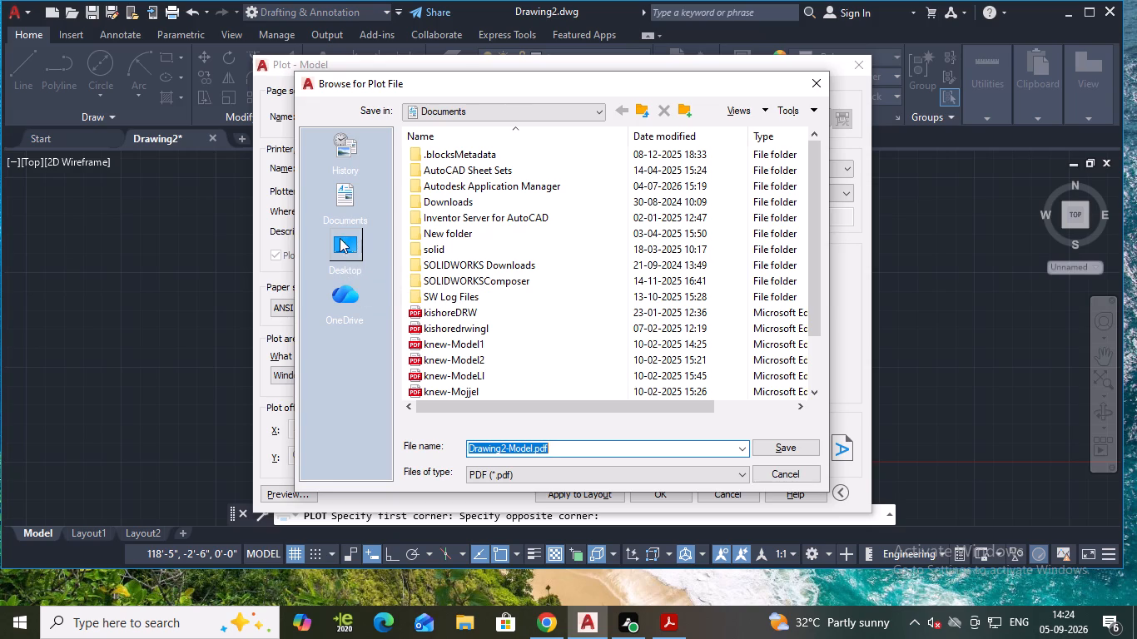
{"action": "left_click", "coordinate": [350, 208]}
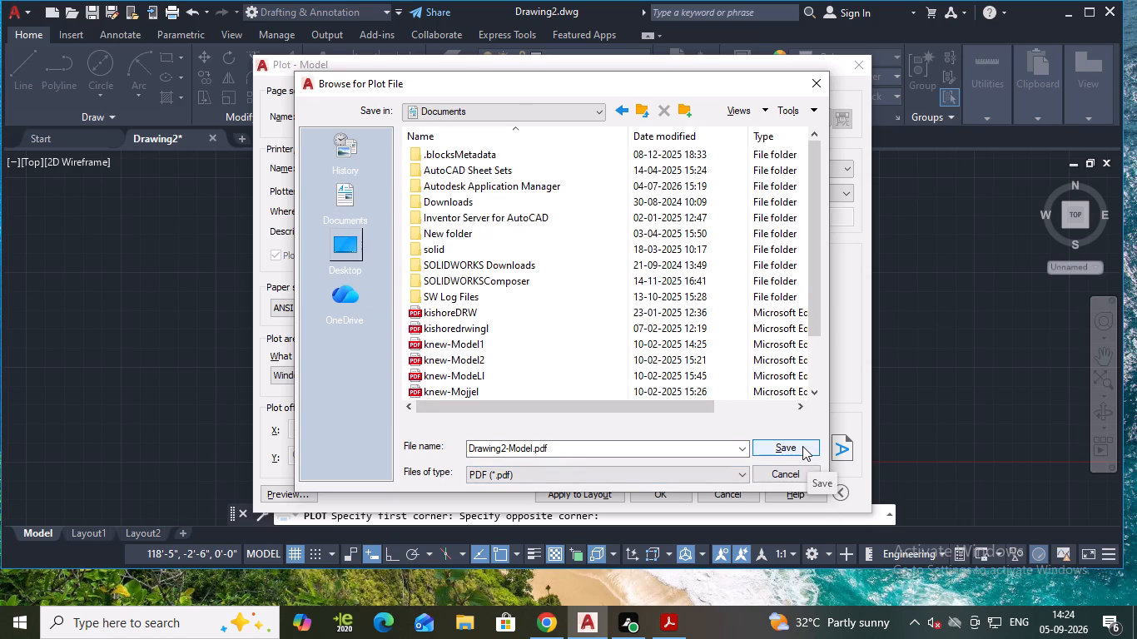
{"action": "double_click", "coordinate": [592, 443]}
{"action": "double_click", "coordinate": [591, 444]}
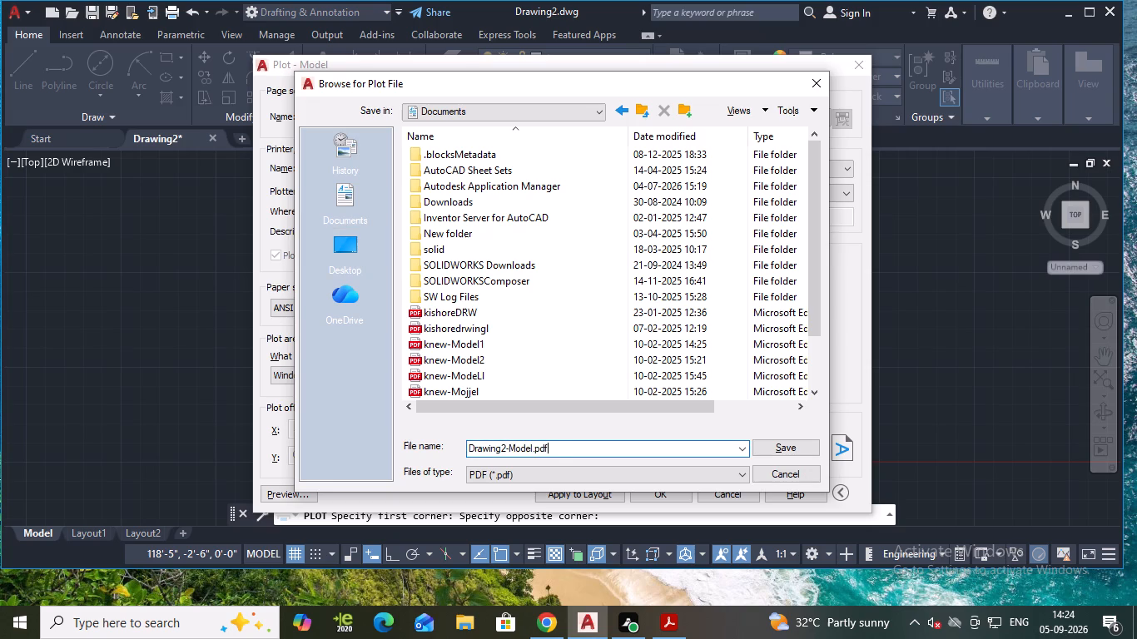
{"action": "triple_click", "coordinate": [591, 445]}
{"action": "triple_click", "coordinate": [591, 450]}
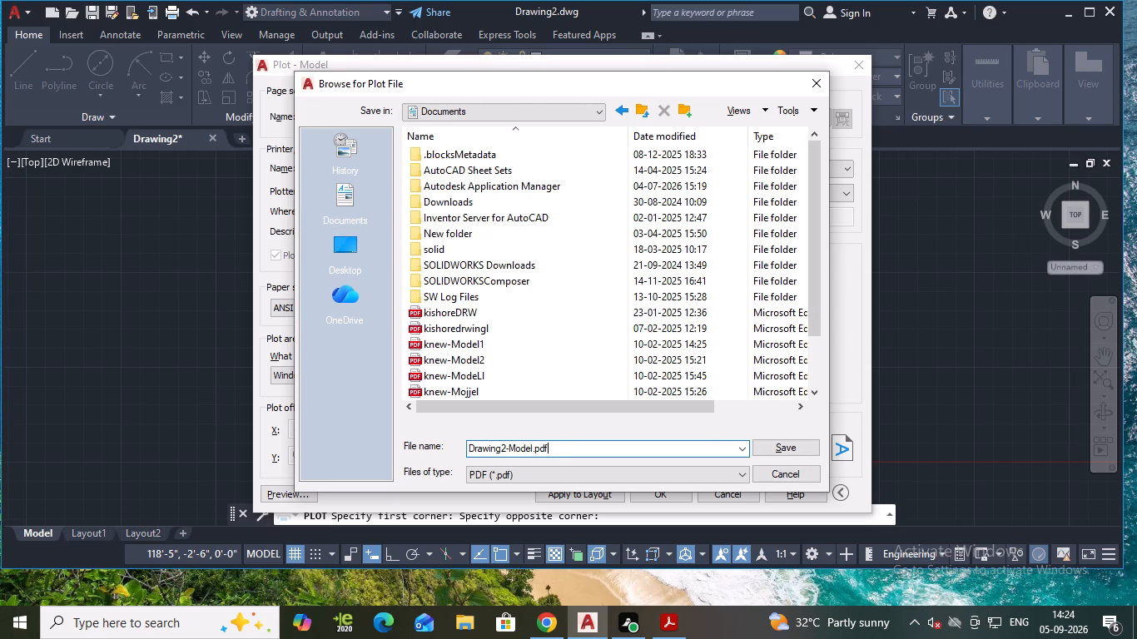
{"action": "left_click", "coordinate": [591, 451]}
{"action": "key", "text": "BackSpace"}
{"action": "key", "text": "BackSpace"}
{"action": "key", "text": "BackSpace"}
{"action": "key", "text": "BackSpace"}
{"action": "key", "text": "BackSpace"}
{"action": "key", "text": "BackSpace"}
{"action": "key", "text": "BackSpace"}
{"action": "key", "text": "BackSpace"}
{"action": "key", "text": "BackSpace"}
{"action": "key", "text": "BackSpace"}
{"action": "key", "text": "BackSpace"}
{"action": "key", "text": "BackSpace"}
{"action": "key", "text": "BackSpace"}
{"action": "key", "text": "BackSpace"}
{"action": "key", "text": "BackSpace"}
{"action": "key", "text": "BackSpace"}
{"action": "key", "text": "BackSpace"}
{"action": "key", "text": "BackSpace"}
{"action": "key", "text": "BackSpace"}
{"action": "key", "text": "BackSpace"}
{"action": "type", "text": "OFFICE"}
{"action": "key", "text": "space"}
{"action": "type", "text": "PLAN"}
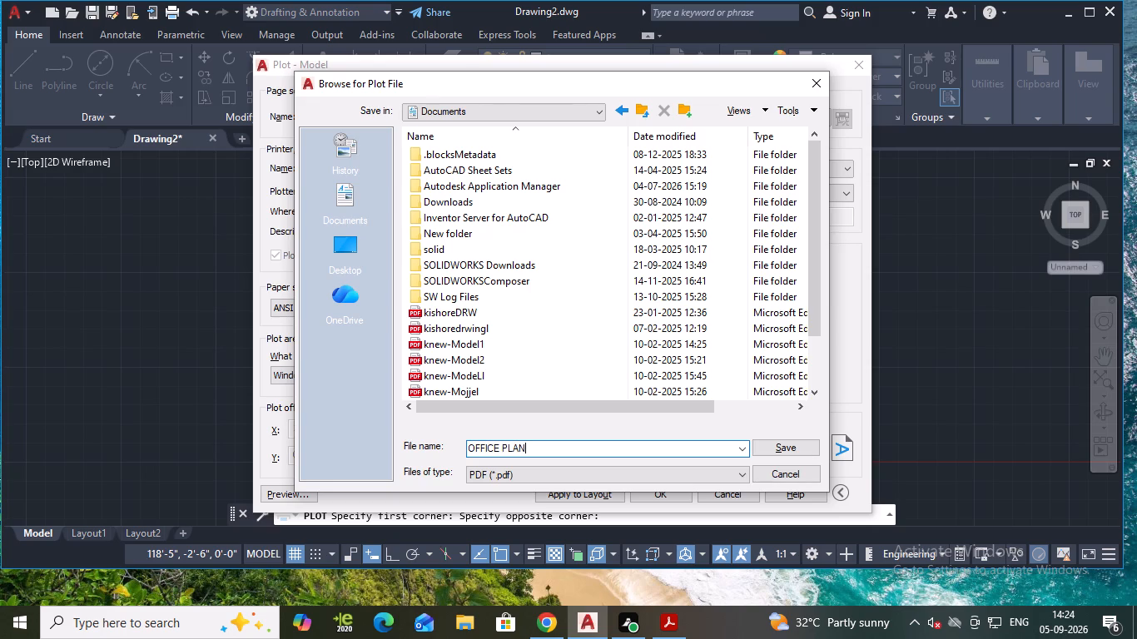
{"action": "left_click", "coordinate": [784, 451]}
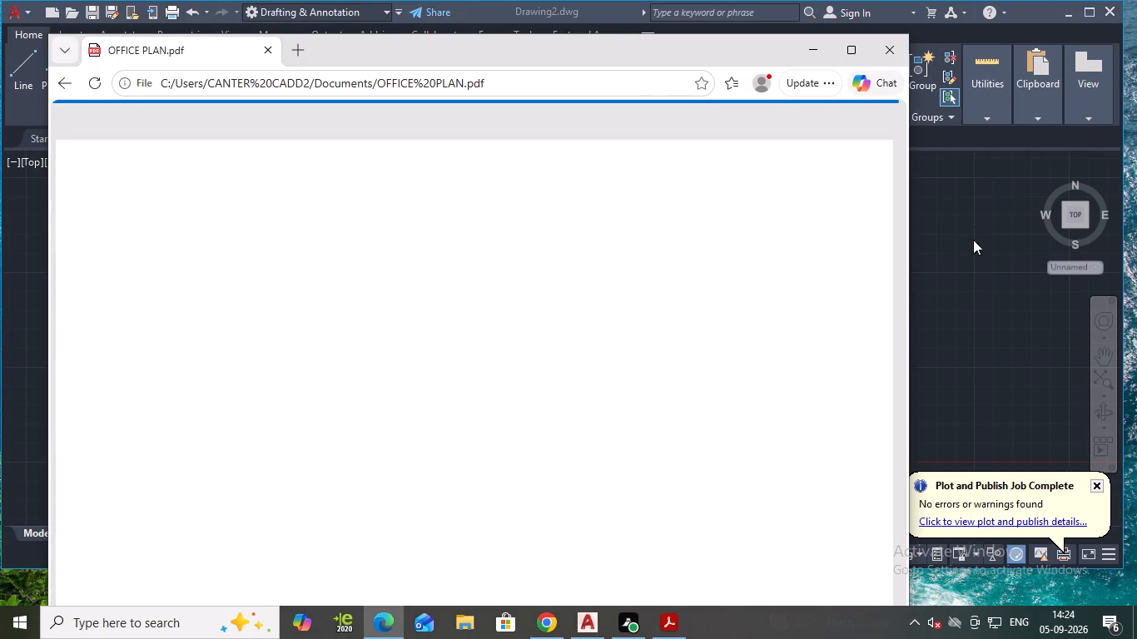
{"action": "left_click", "coordinate": [900, 48]}
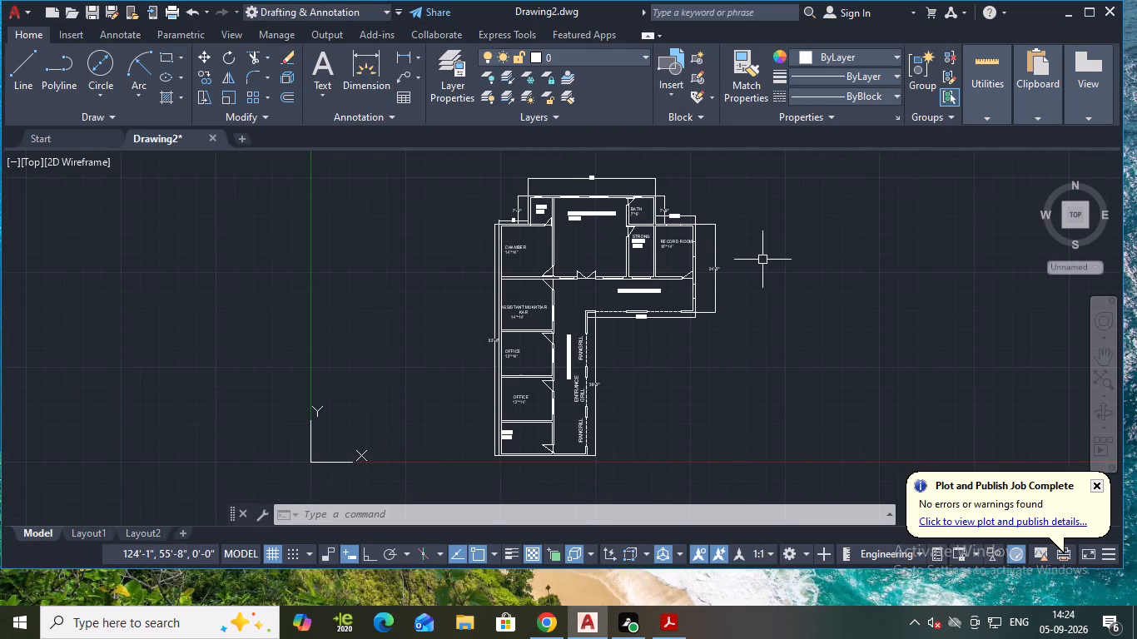
Save the drawing as OFFICE PLAN in the Documents folder, in AutoCAD 2018 Drawing format.
{"action": "key", "text": "ctrl+s"}
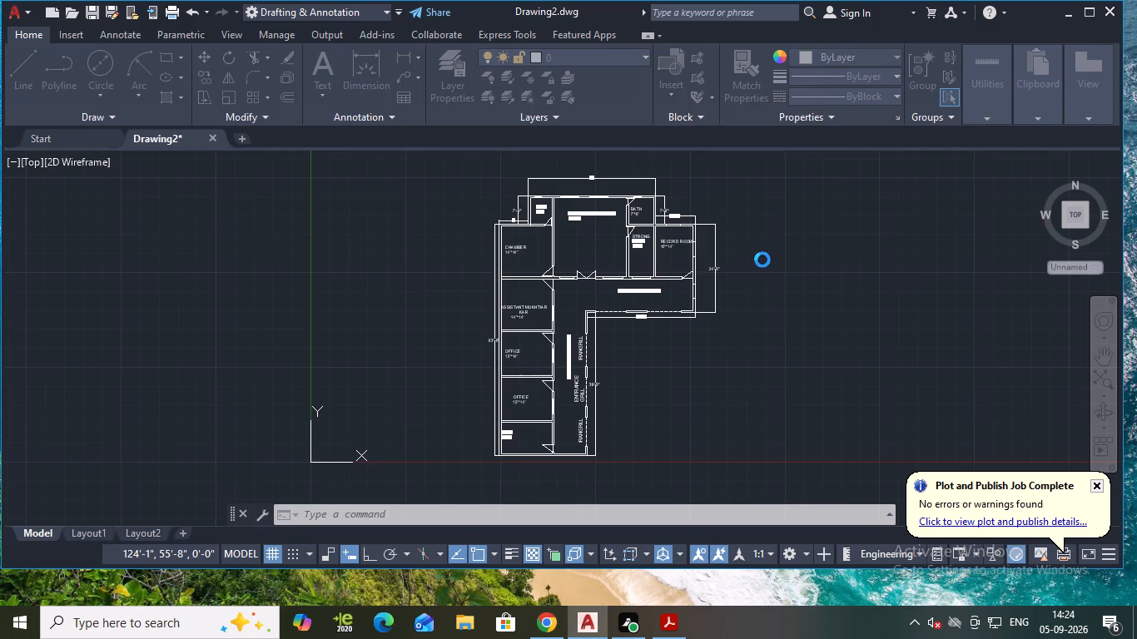
{"action": "left_click", "coordinate": [653, 443]}
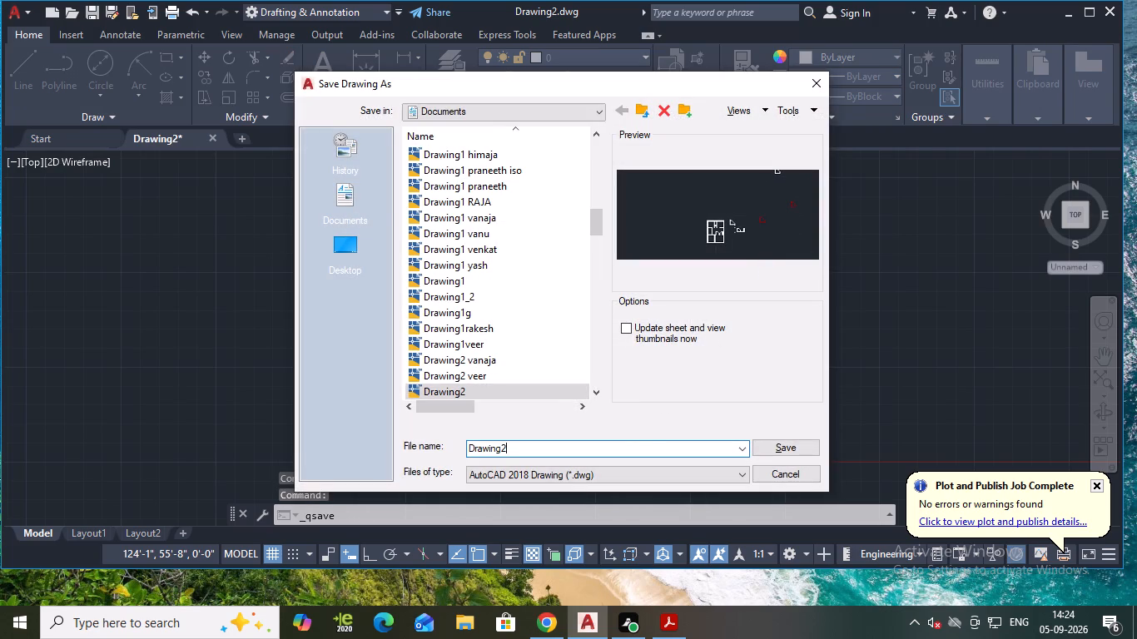
{"action": "left_click", "coordinate": [653, 443]}
{"action": "key", "text": "BackSpace"}
{"action": "key", "text": "BackSpace"}
{"action": "key", "text": "BackSpace"}
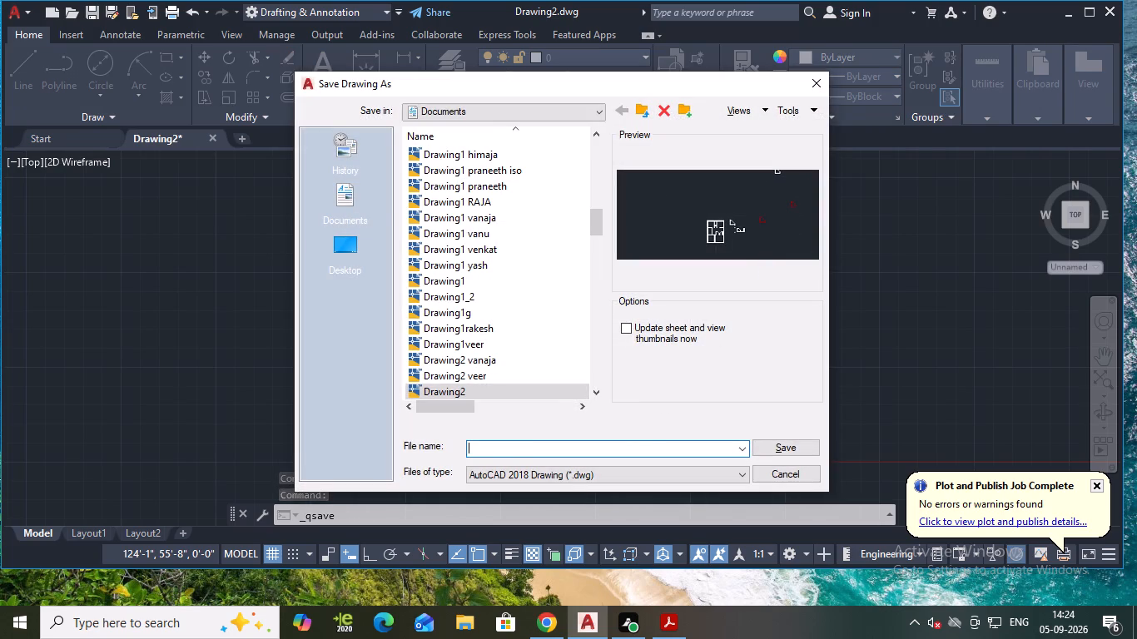
{"action": "type", "text": "OFFICE PLAN"}
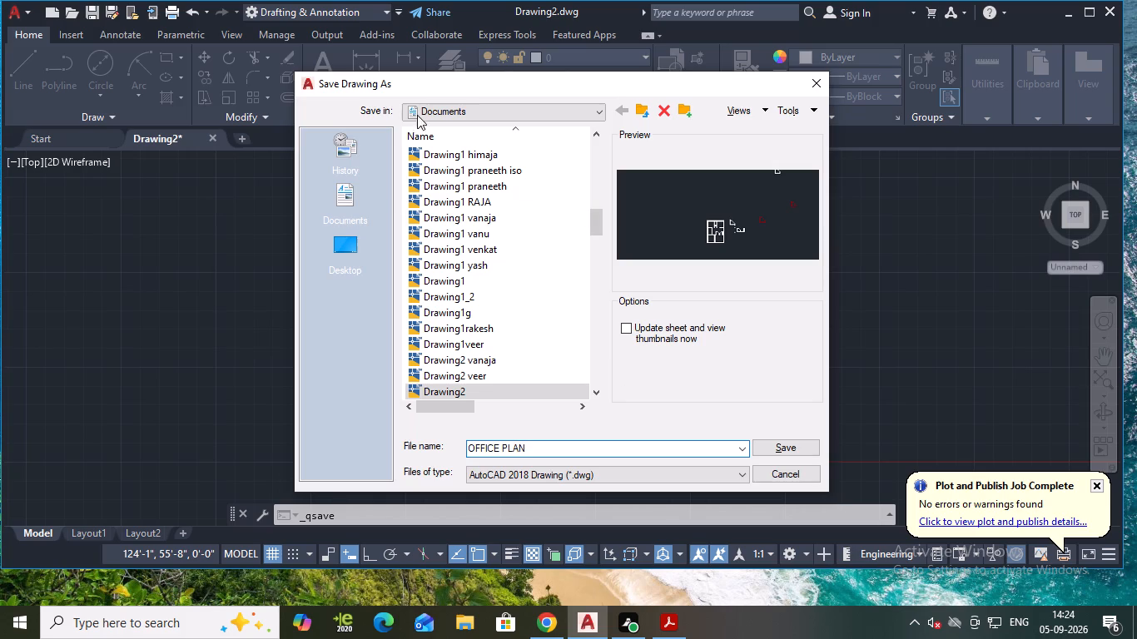
{"action": "left_click", "coordinate": [358, 206]}
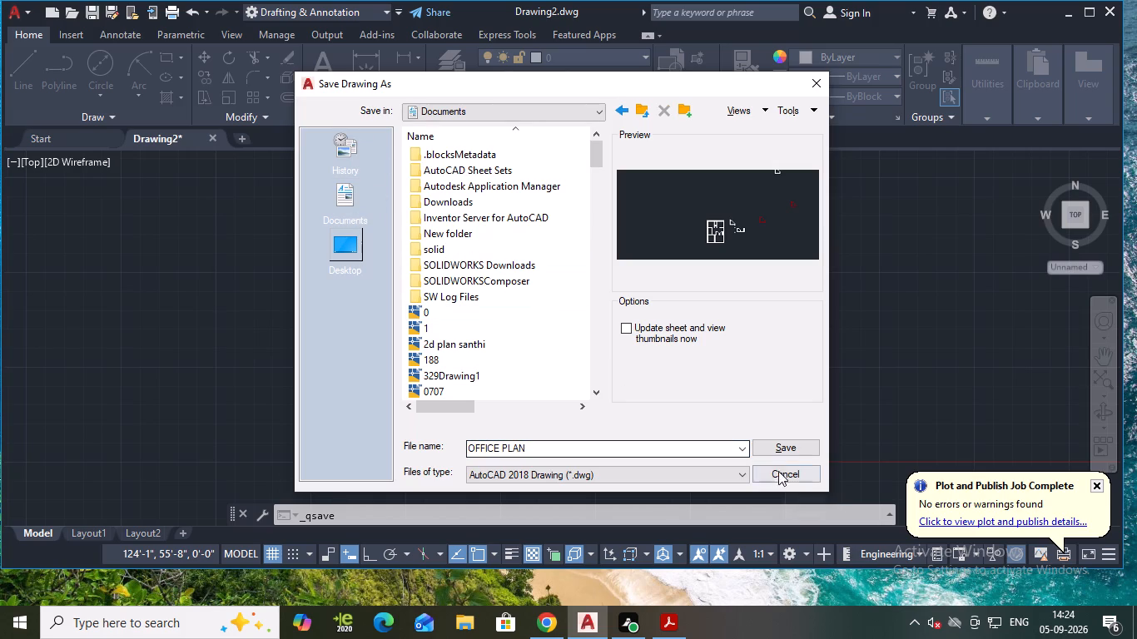
{"action": "left_click", "coordinate": [772, 448]}
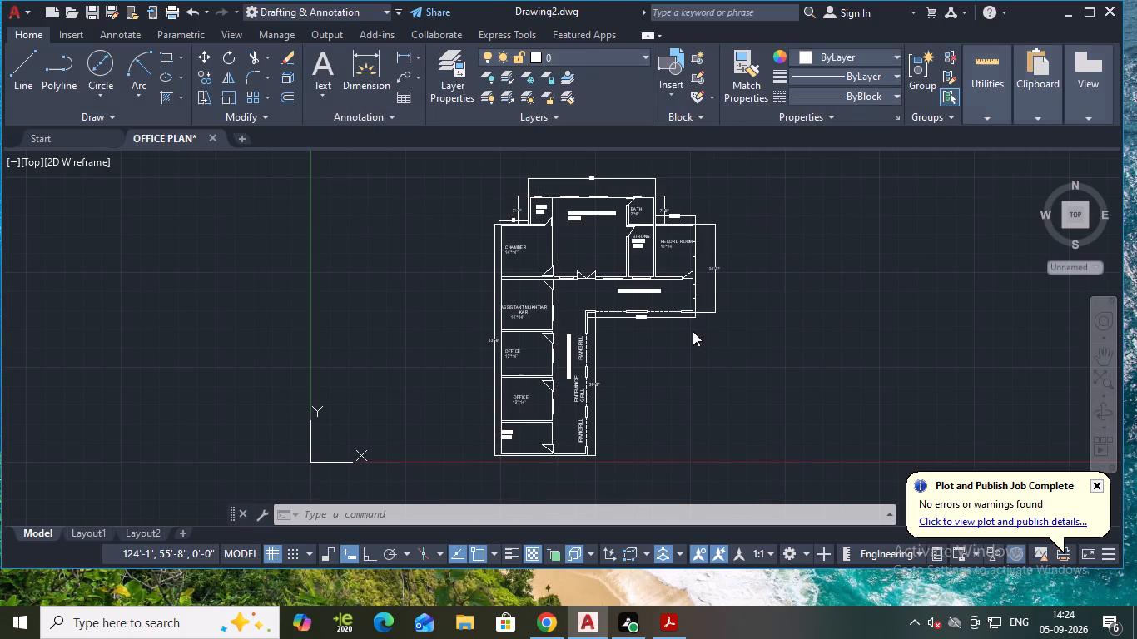